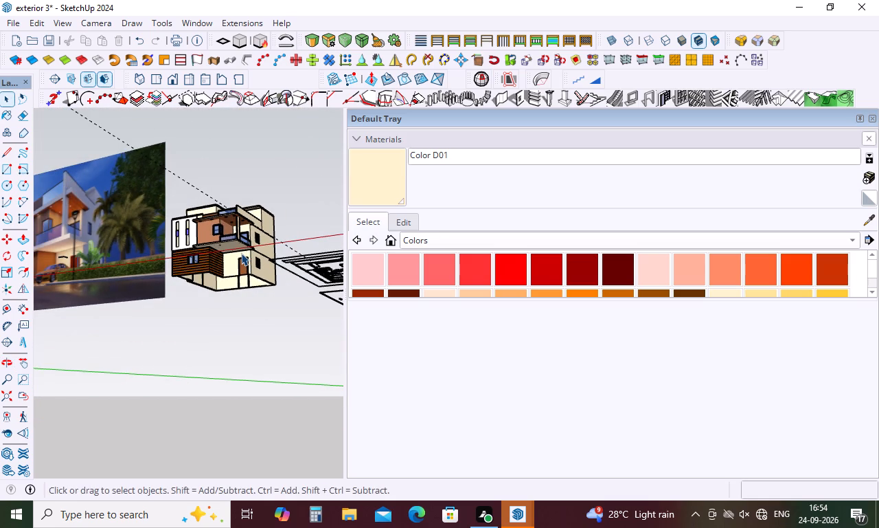
Examine the house's front balconies and terrace alongside the reference photo.
middle_drag(241, 253, 261, 339)
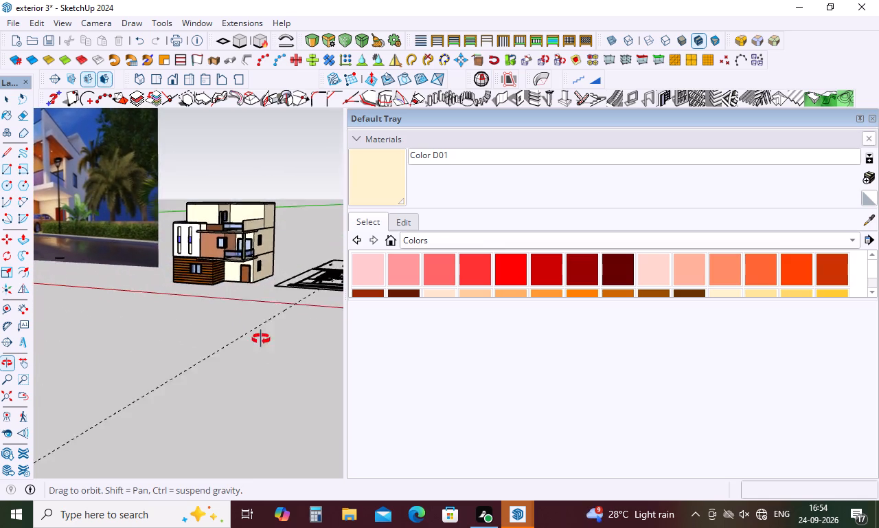
middle_drag(261, 339, 265, 360)
scroll(241, 238, up, 14)
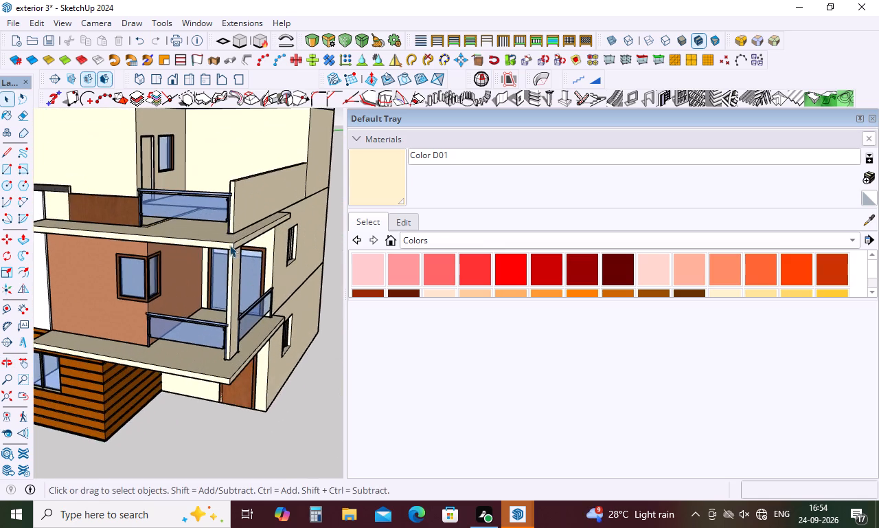
scroll(222, 240, up, 4)
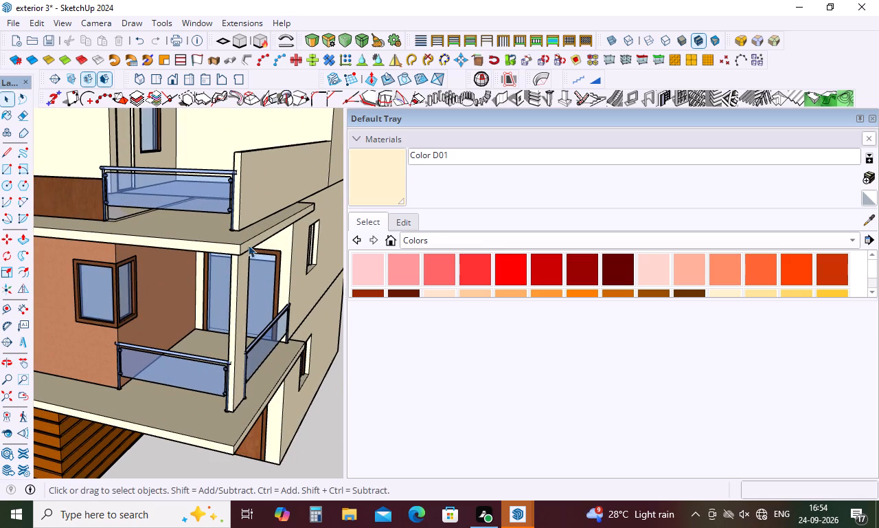
scroll(249, 276, down, 6)
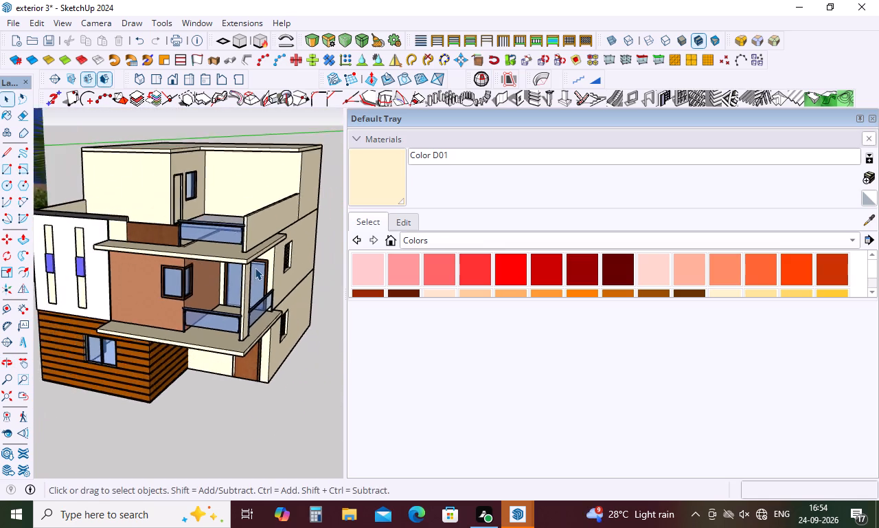
scroll(255, 267, down, 17)
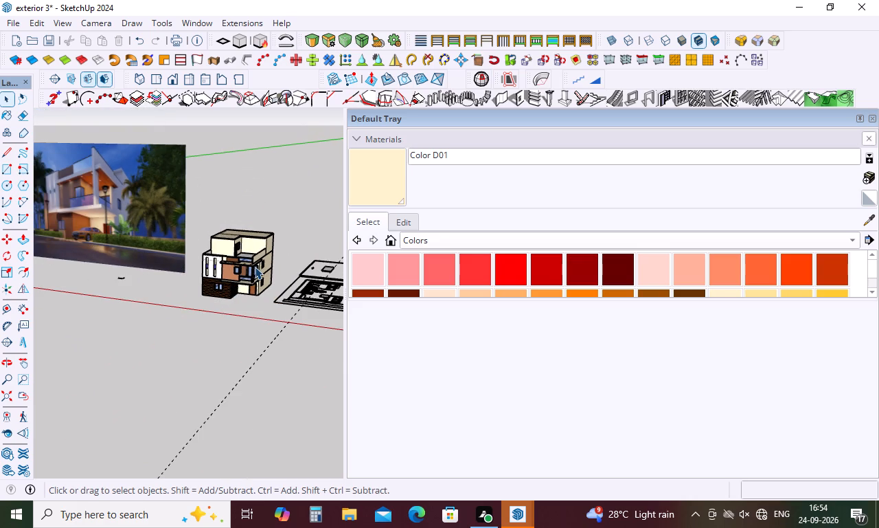
scroll(255, 262, up, 10)
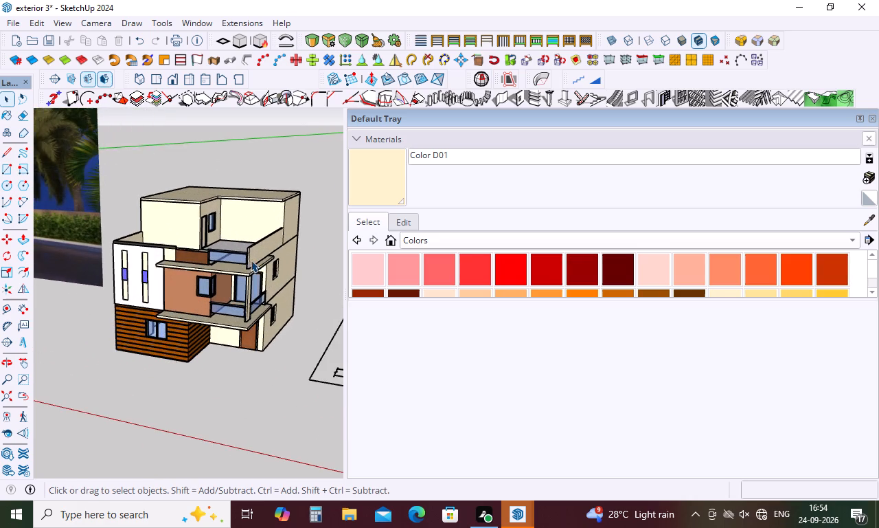
scroll(251, 260, up, 10)
scroll(303, 261, down, 5)
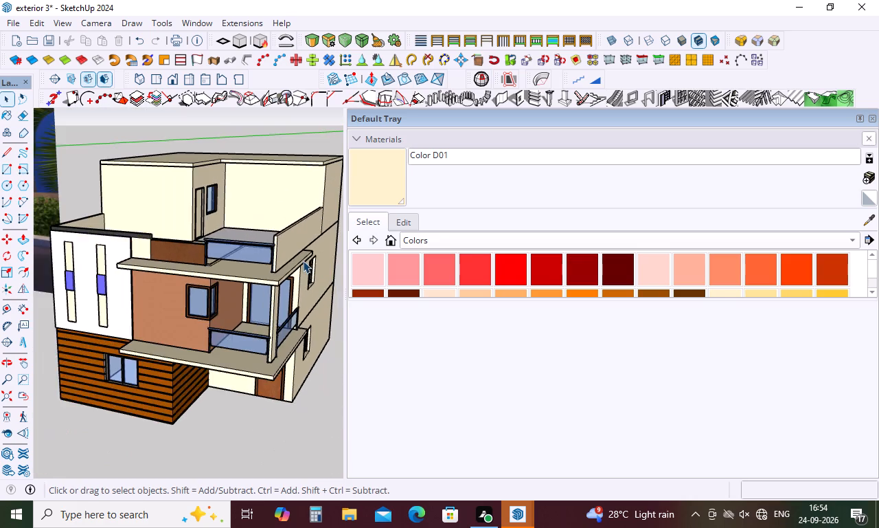
scroll(303, 260, down, 14)
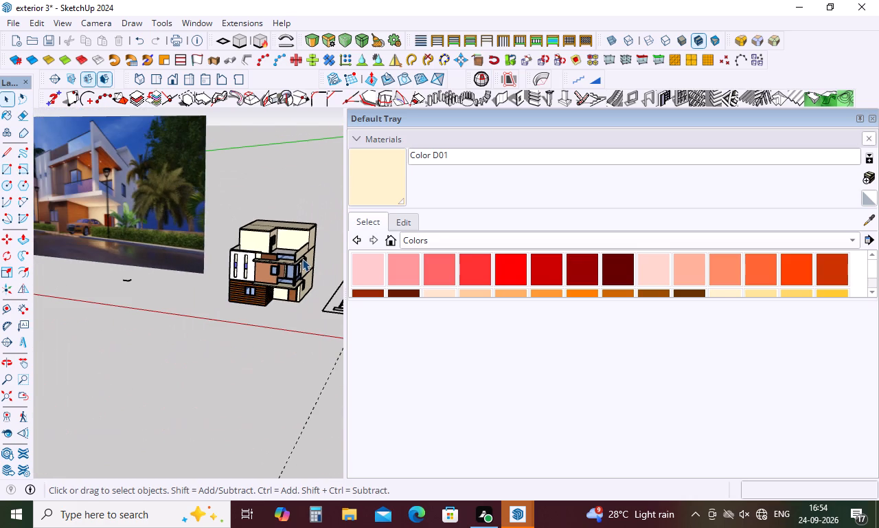
Delete both glass railings, front and side, from the first-floor corner balcony.
scroll(292, 255, up, 17)
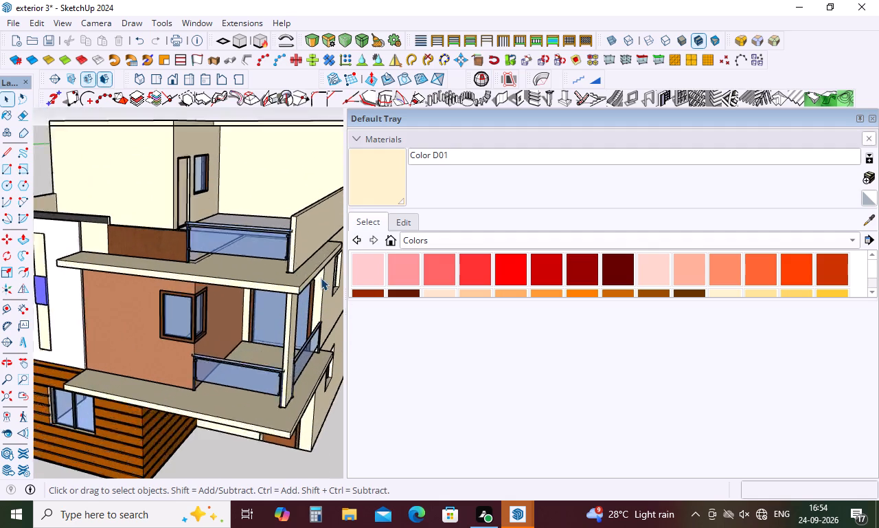
scroll(321, 278, up, 2)
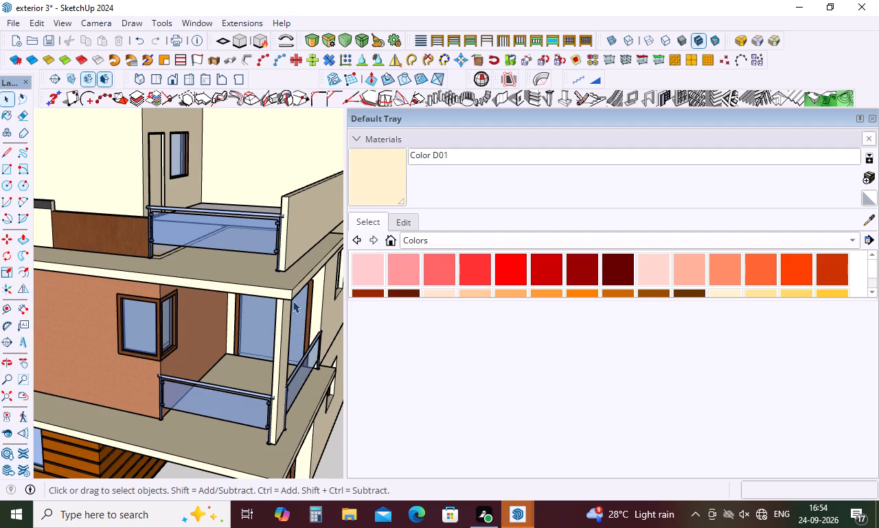
click(218, 399)
key(Delete)
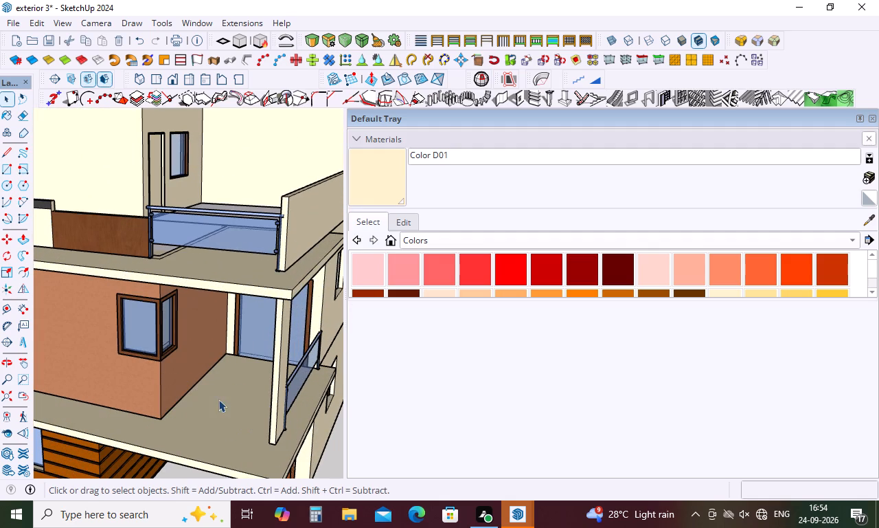
click(305, 368)
key(Delete)
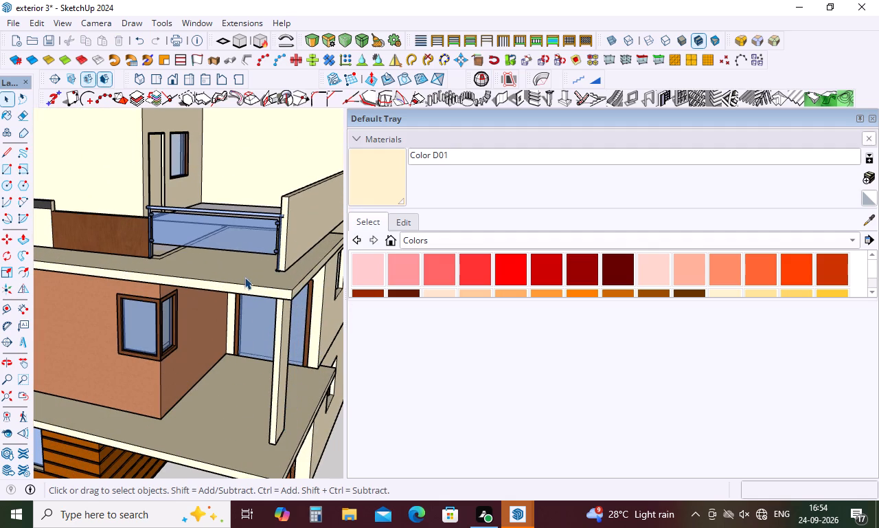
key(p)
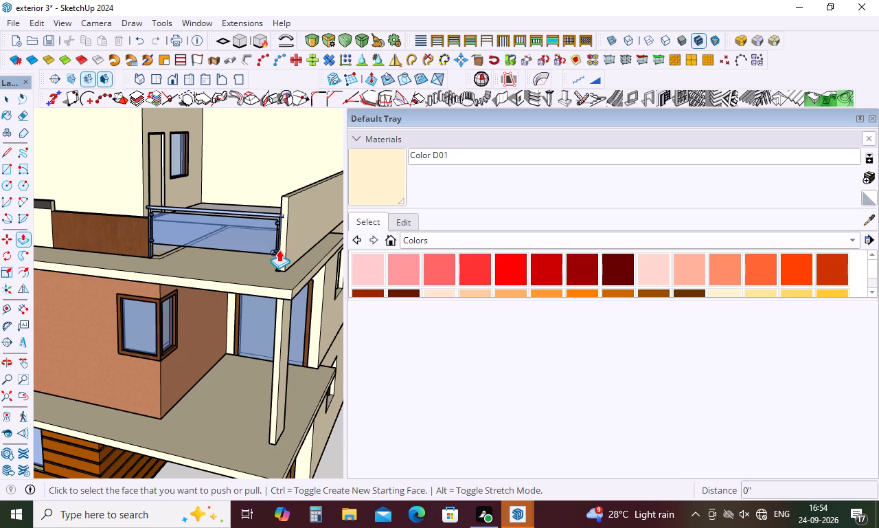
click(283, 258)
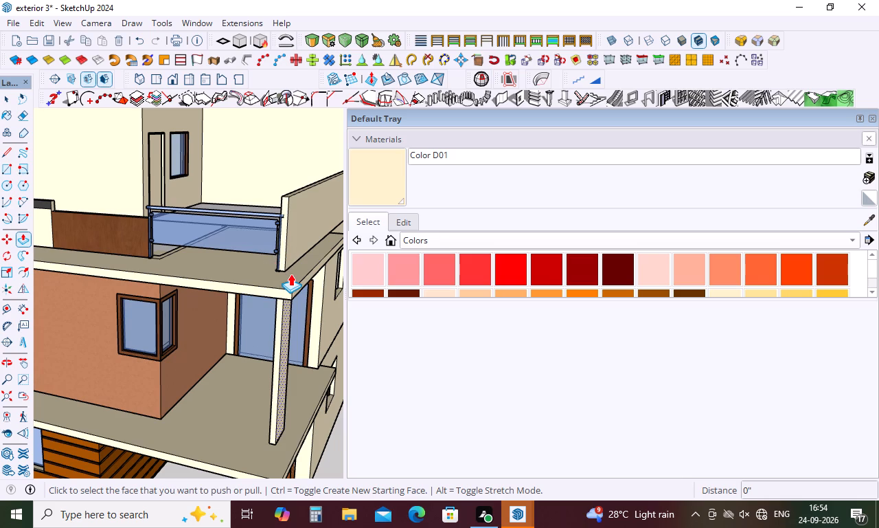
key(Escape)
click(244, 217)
Delete the glass railing on the terrace above the balcony, inside the upper-floor group.
key(space)
click(246, 218)
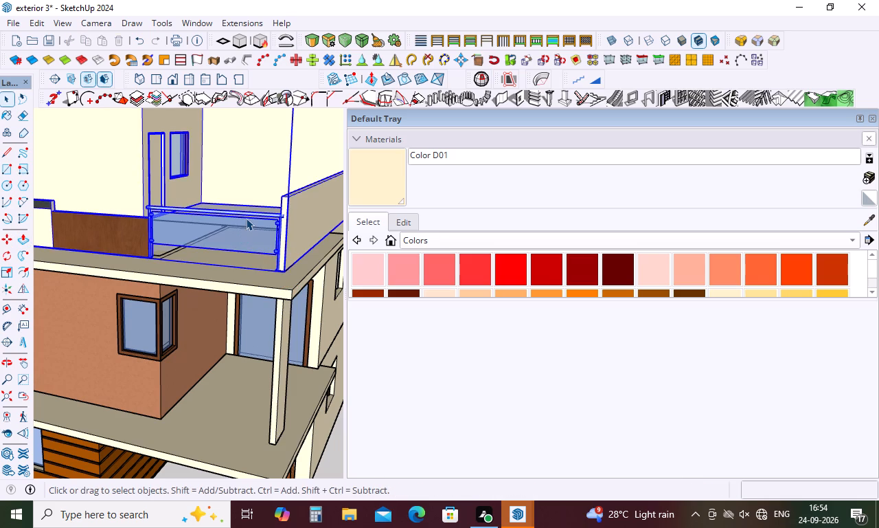
triple_click(247, 219)
key(Delete)
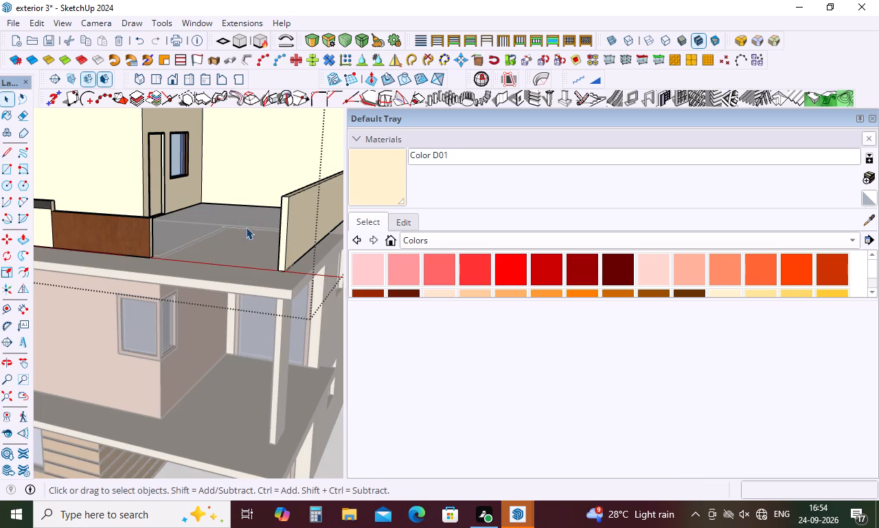
key(Escape)
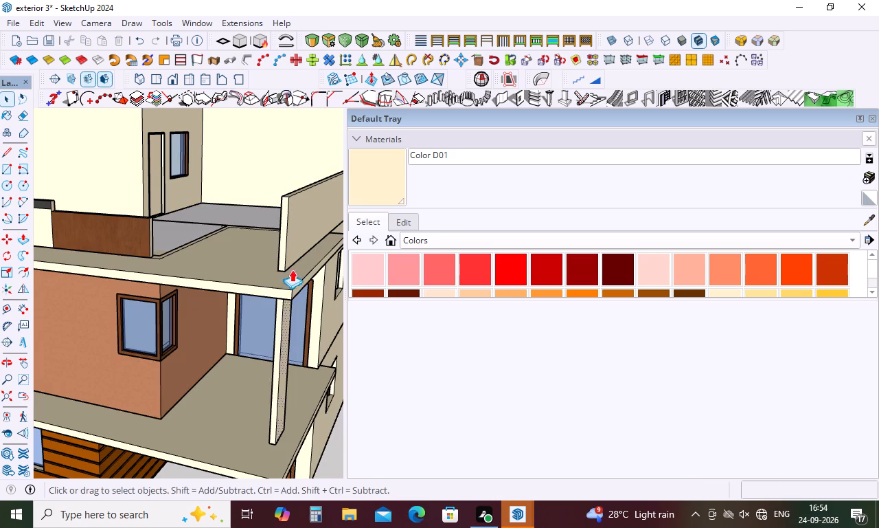
Inside its group, pull the terrace side parapet's front end face outward about 1' 11 3/8", plus about 8 3/16" more.
key(p)
key(space)
double_click(287, 252)
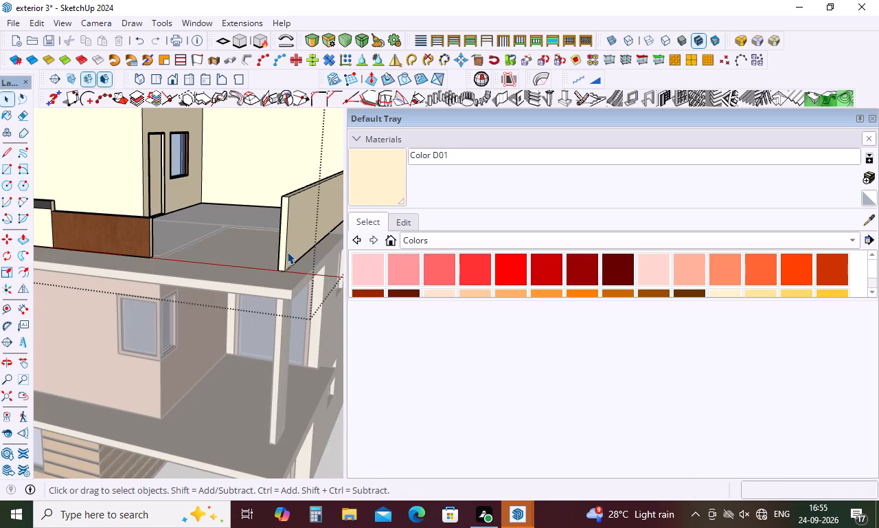
key(p)
click(279, 251)
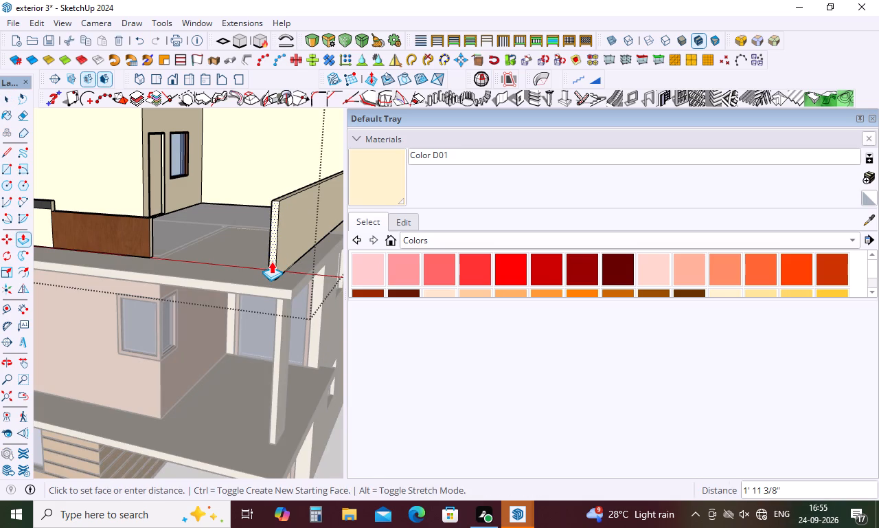
click(271, 261)
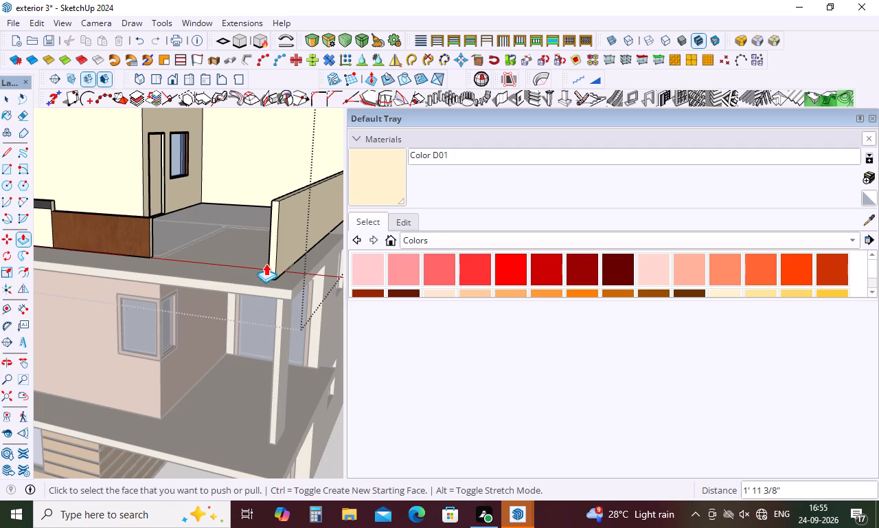
click(273, 259)
click(271, 264)
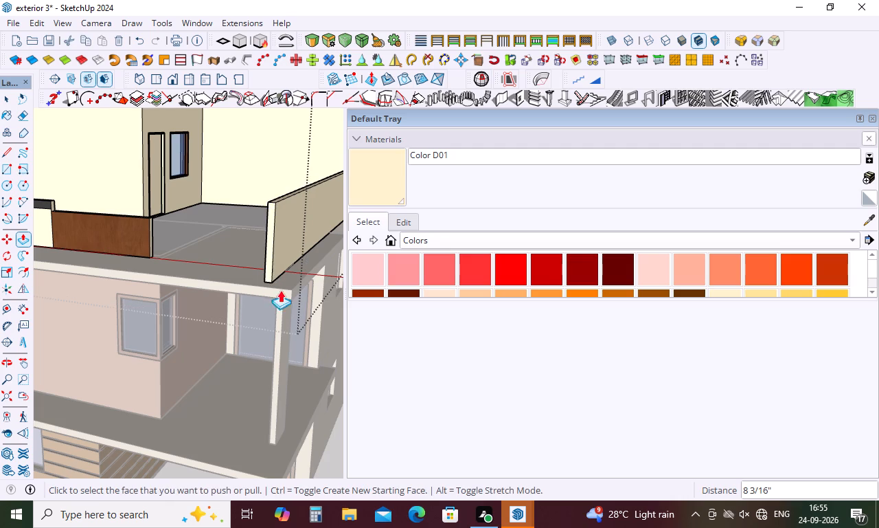
key(space)
click(255, 346)
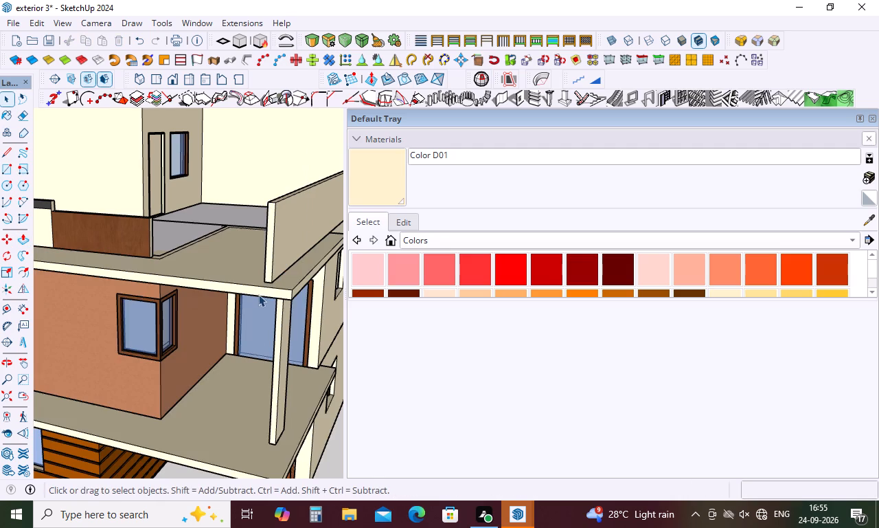
Push the front edge of the slab above the balcony inward about 1' 10 1/8" inside its group.
double_click(263, 290)
key(p)
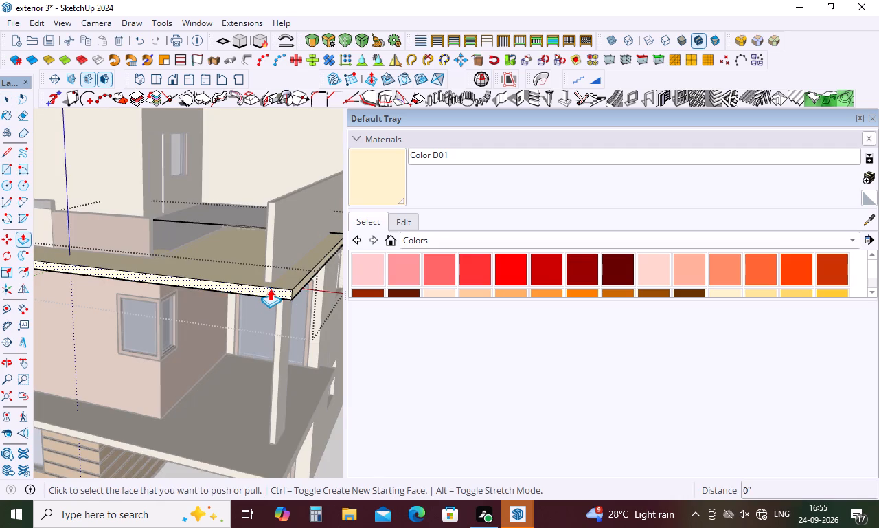
click(270, 288)
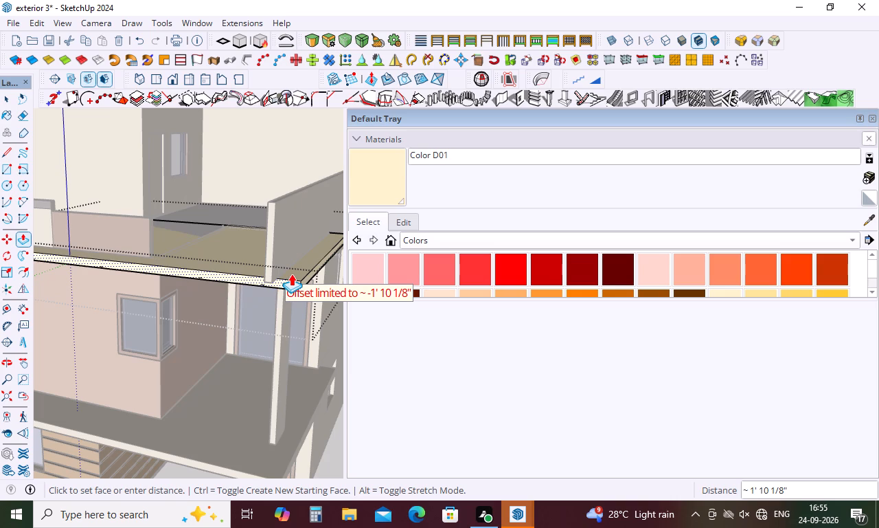
click(291, 274)
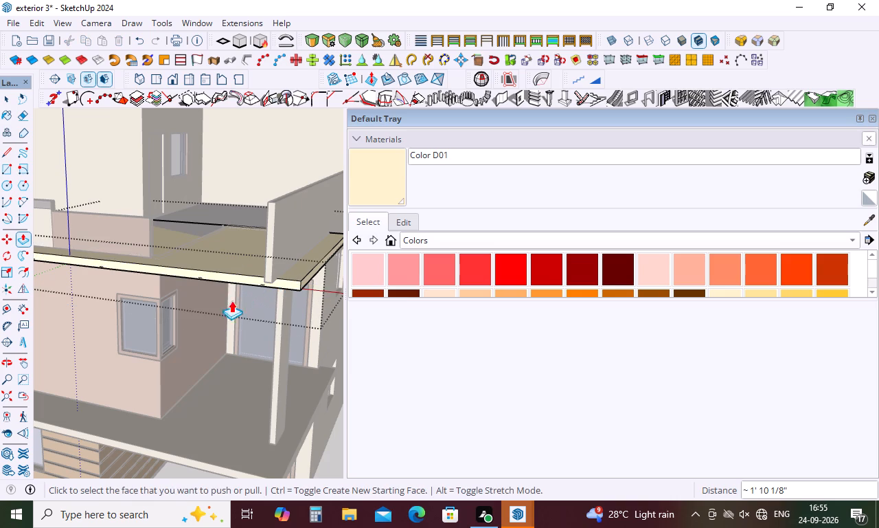
key(space)
click(218, 358)
Pull the balcony column's front face outward about 2' 7 9/16", flush with the extended parapet above.
scroll(208, 280, down, 2)
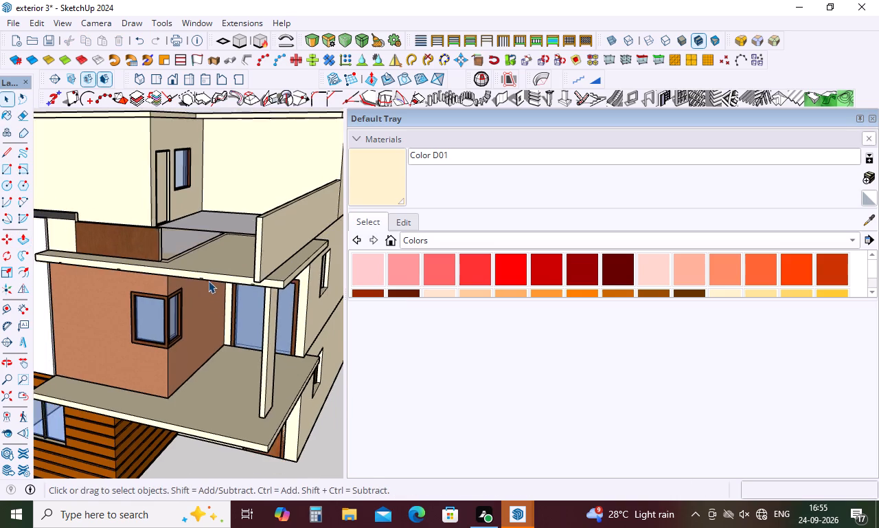
middle_drag(229, 290, 256, 243)
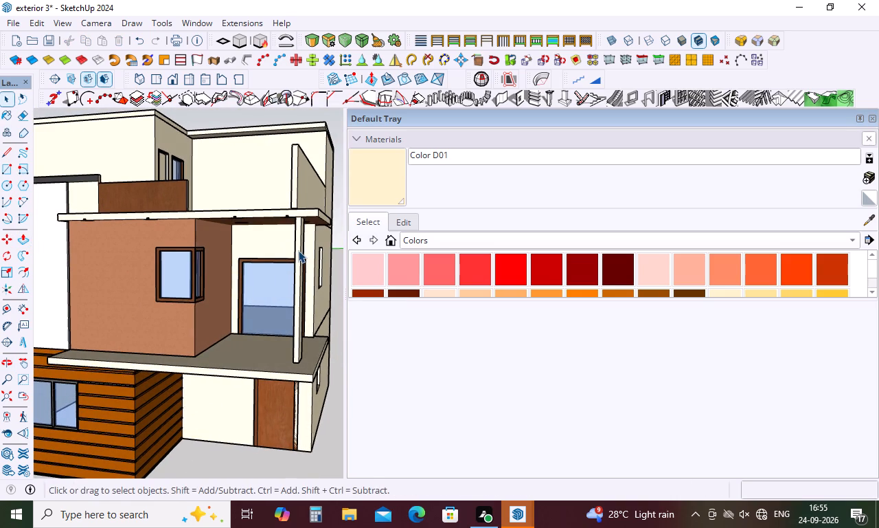
key(p)
click(297, 260)
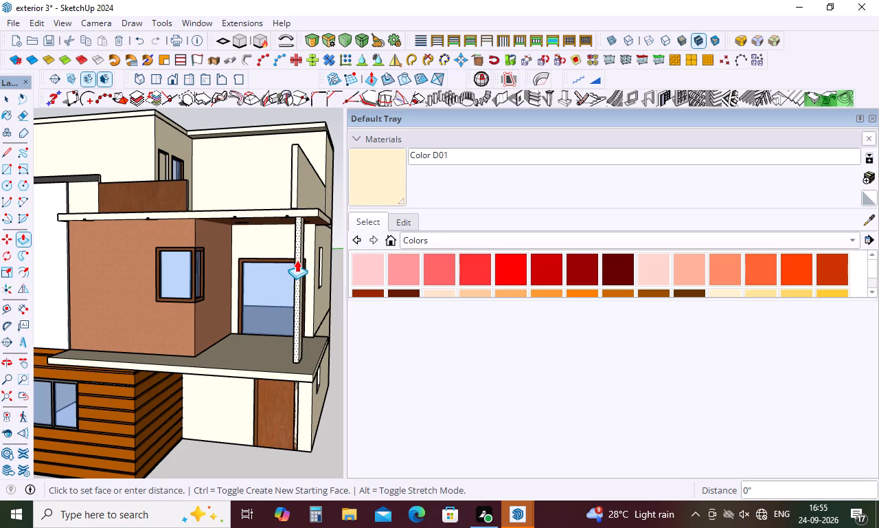
click(296, 187)
key(space)
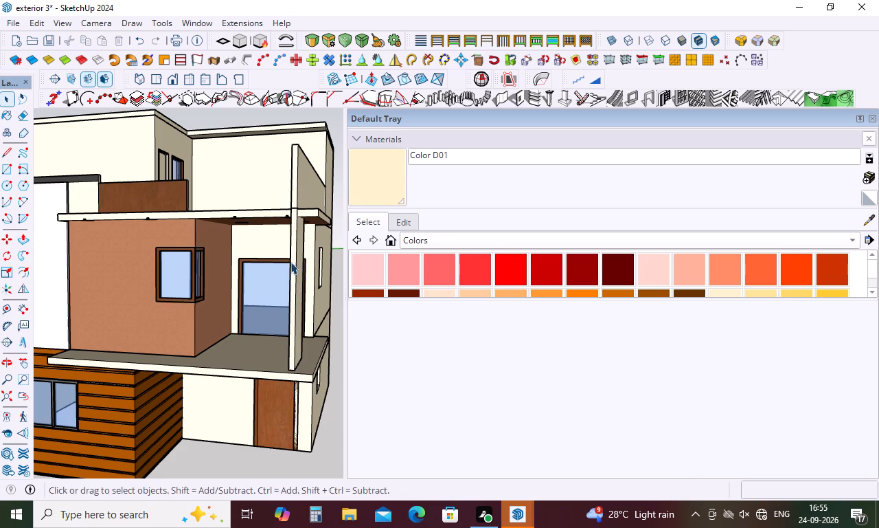
Push the first-floor balcony slab's front edge inward about 1' 10 1/8" to align with the slab above.
middle_drag(288, 245, 225, 300)
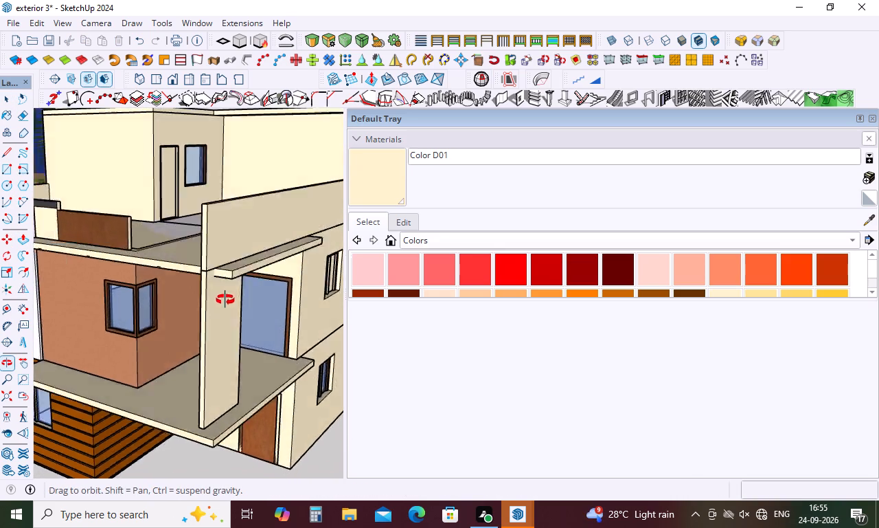
middle_drag(225, 300, 265, 319)
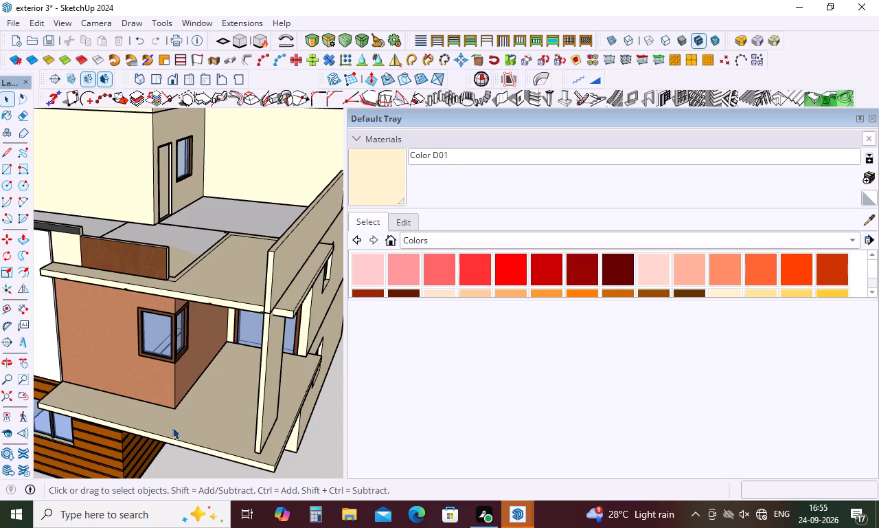
double_click(201, 446)
key(p)
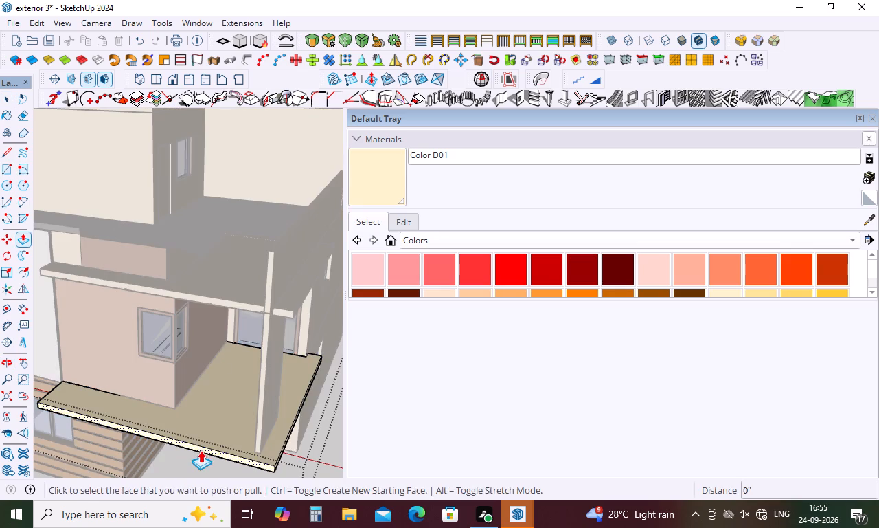
click(205, 449)
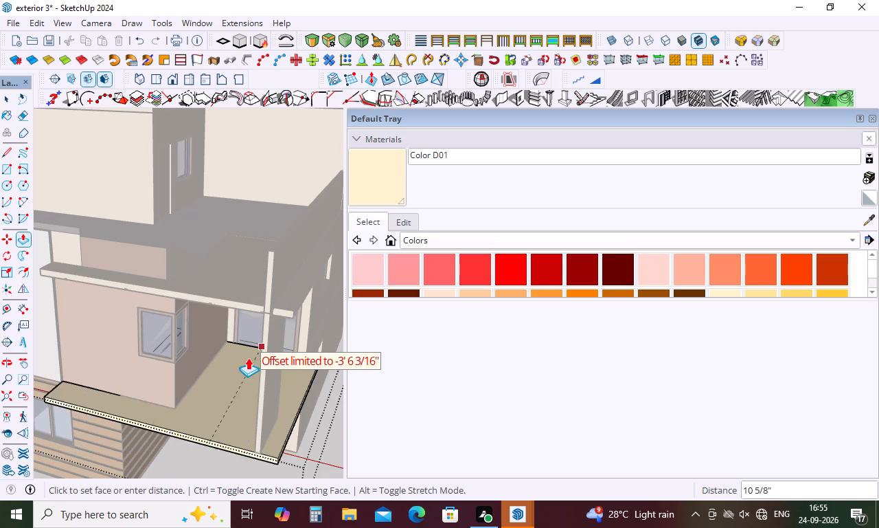
click(126, 280)
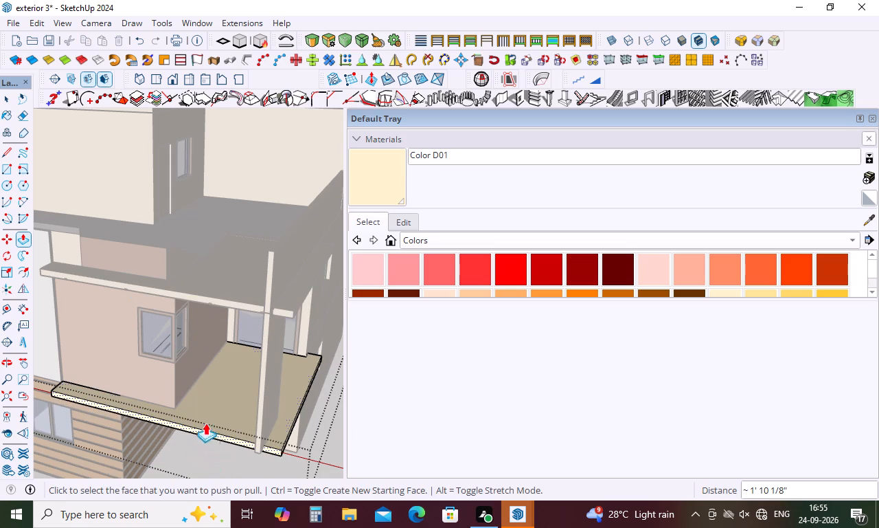
key(space)
scroll(128, 272, down, 5)
click(290, 437)
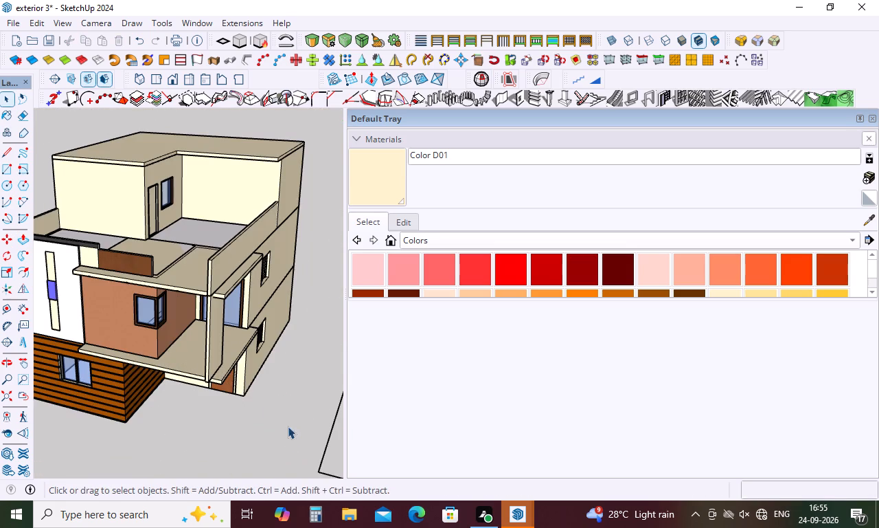
Inside its group, pull the terrace side parapet's front end face outward by 1'.
middle_drag(266, 384, 281, 406)
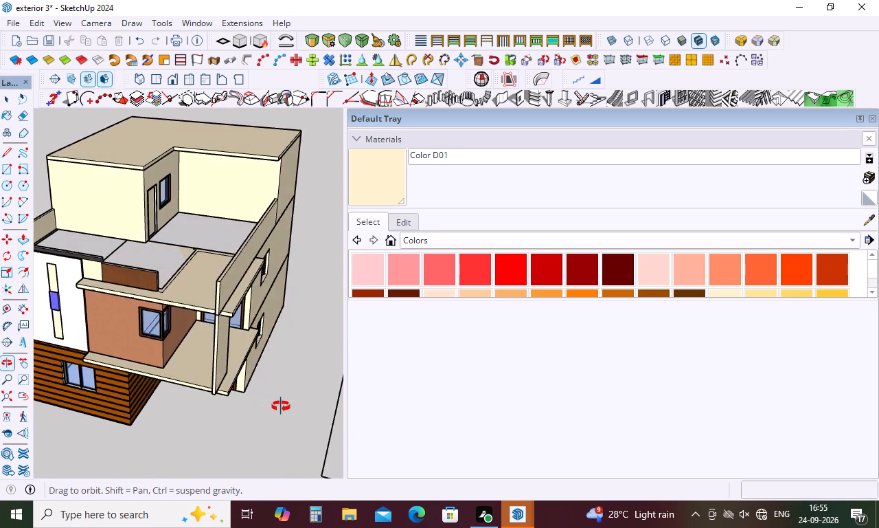
middle_drag(281, 406, 308, 396)
click(275, 418)
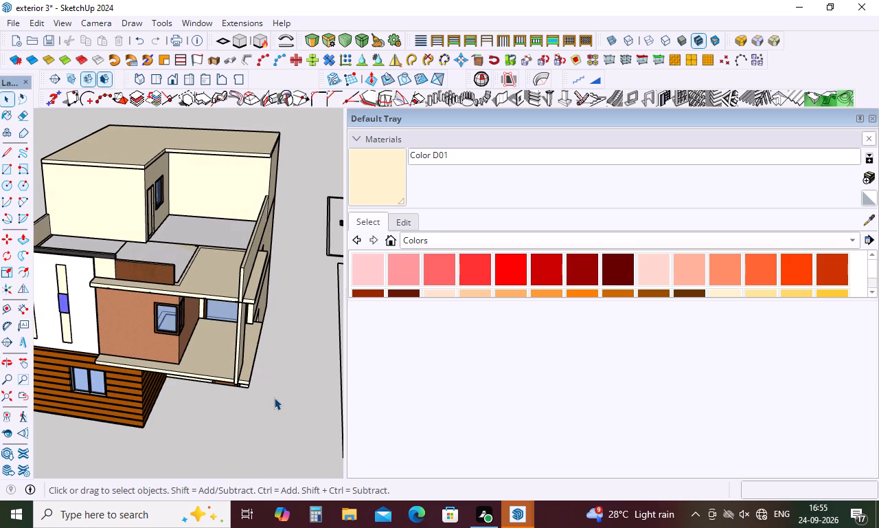
key(space)
double_click(273, 415)
middle_drag(279, 377, 268, 301)
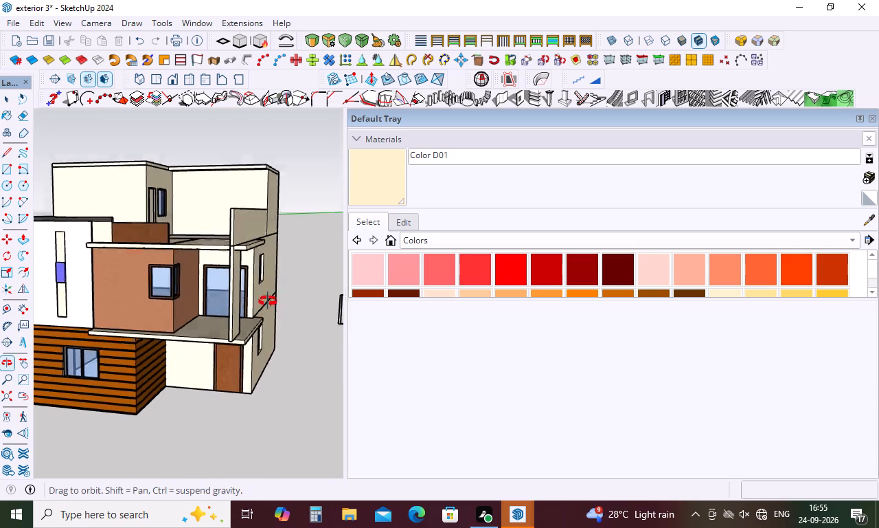
middle_drag(268, 301, 266, 289)
key(p)
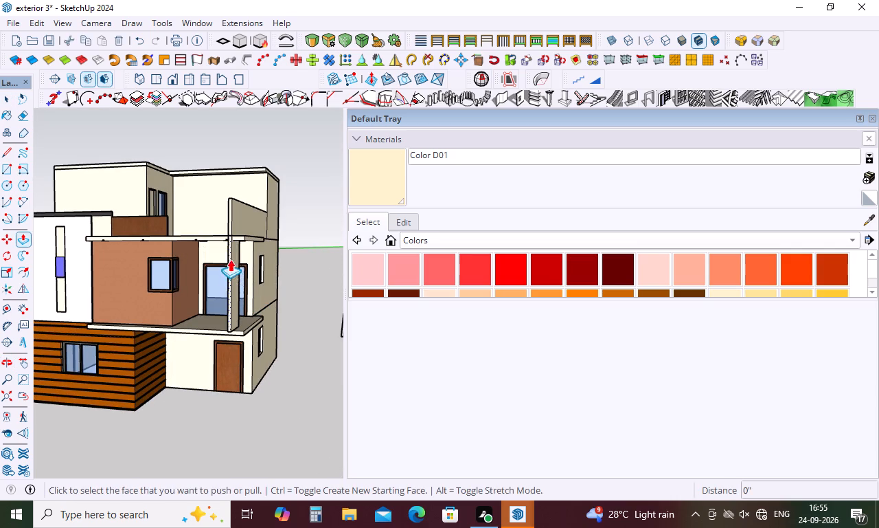
scroll(228, 223, up, 6)
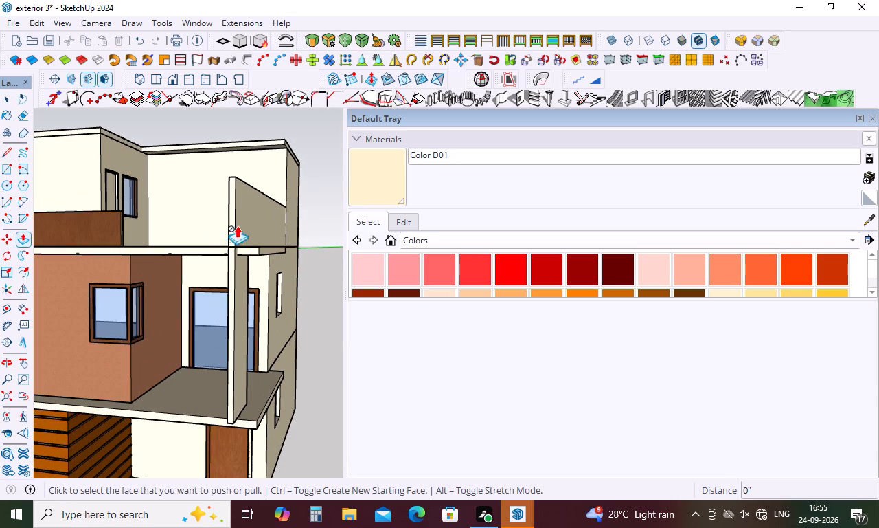
key(space)
double_click(238, 227)
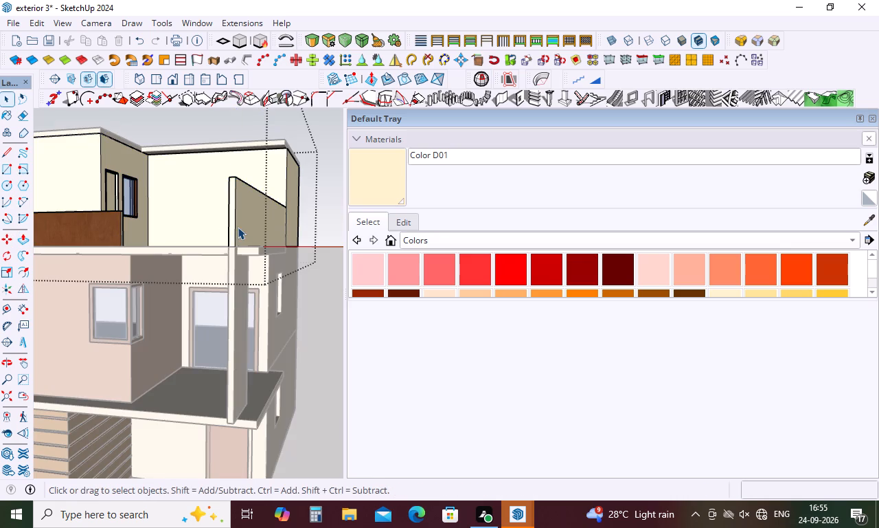
key(p)
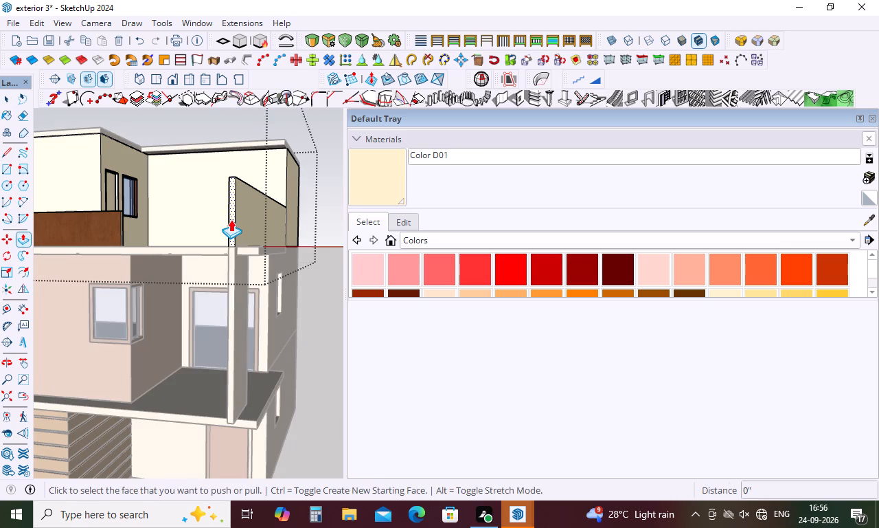
click(231, 219)
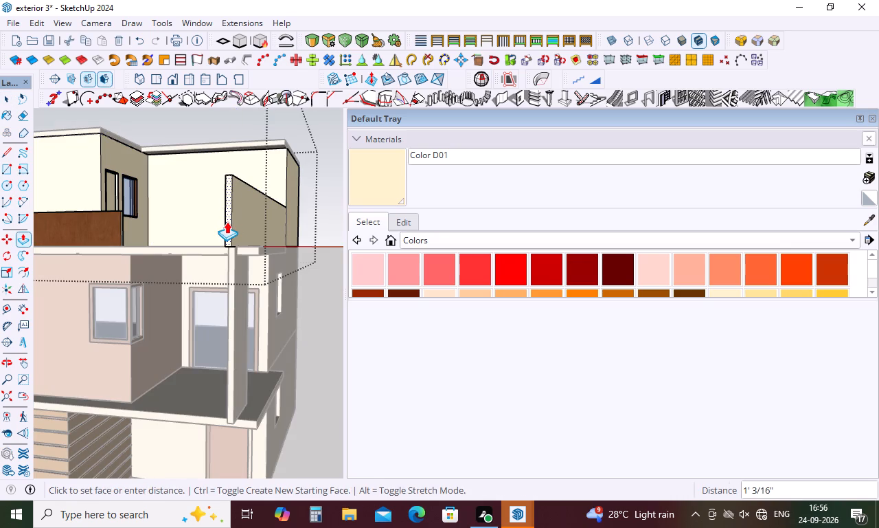
text(1')
key(Return)
key(space)
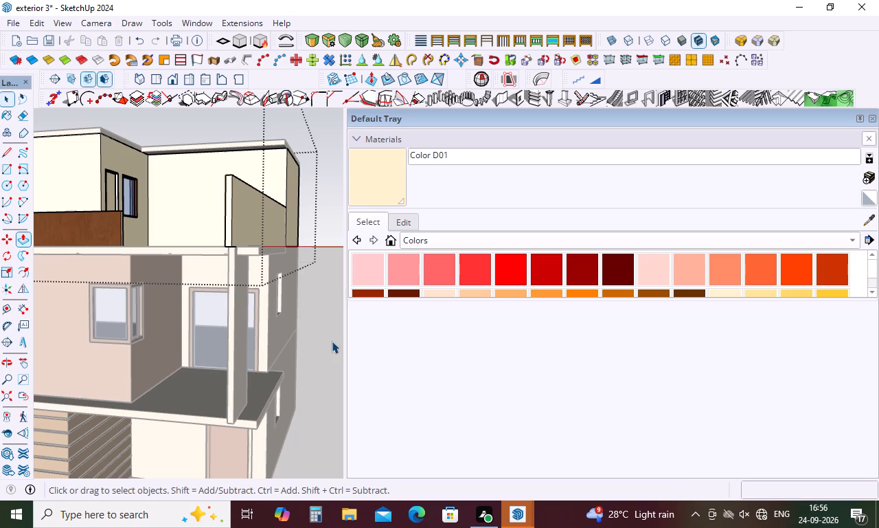
click(332, 341)
Pull the balcony column's front face outward 1', flush with the extended parapet above.
double_click(231, 342)
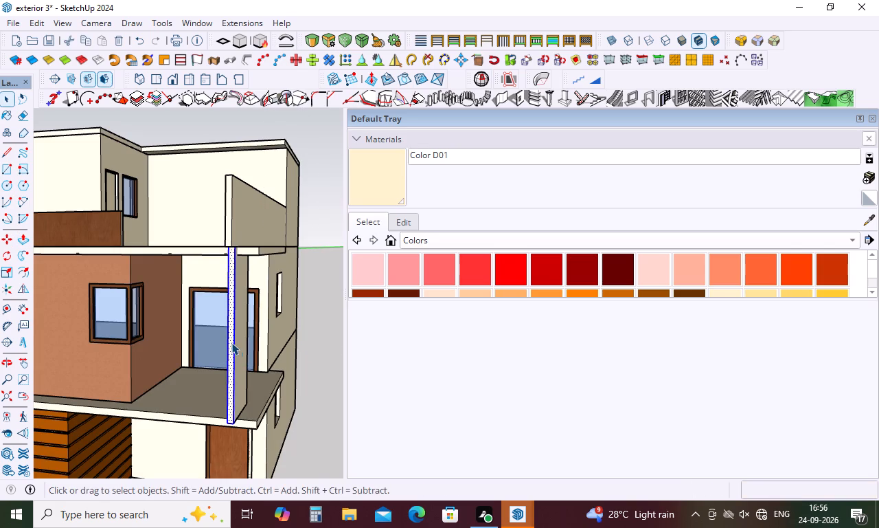
key(p)
click(229, 341)
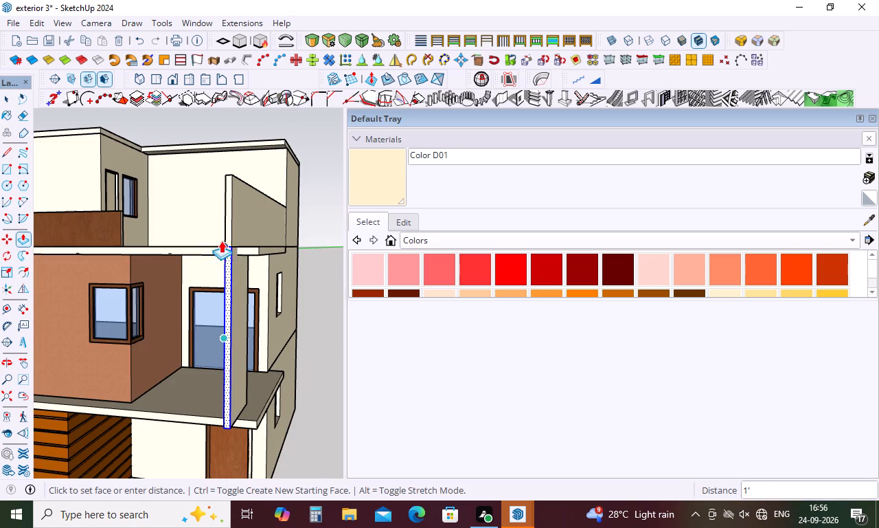
click(223, 210)
key(space)
click(312, 373)
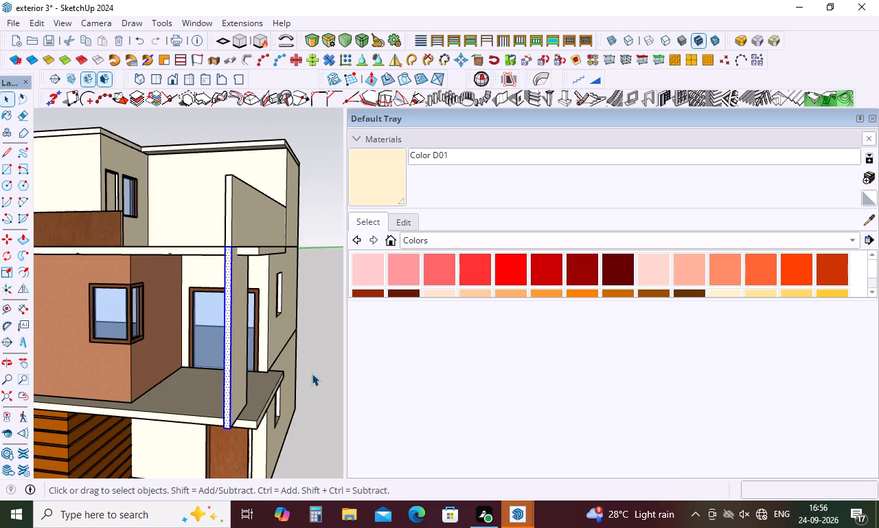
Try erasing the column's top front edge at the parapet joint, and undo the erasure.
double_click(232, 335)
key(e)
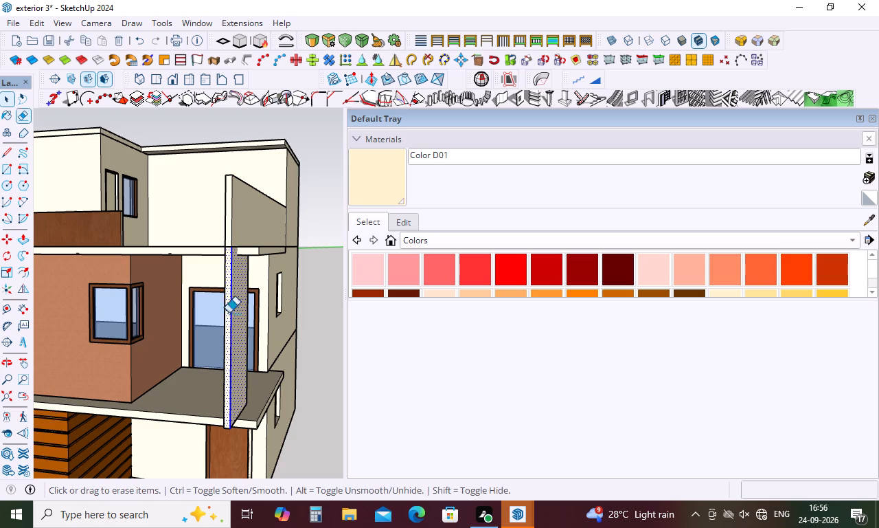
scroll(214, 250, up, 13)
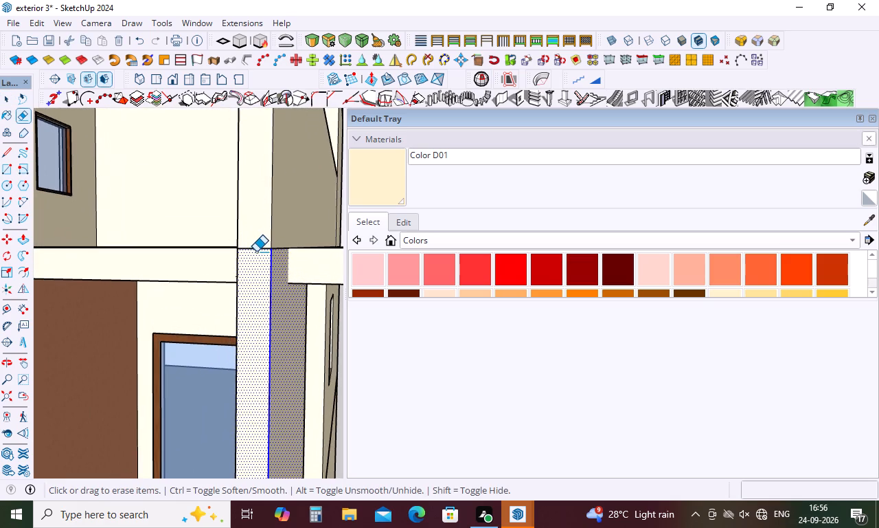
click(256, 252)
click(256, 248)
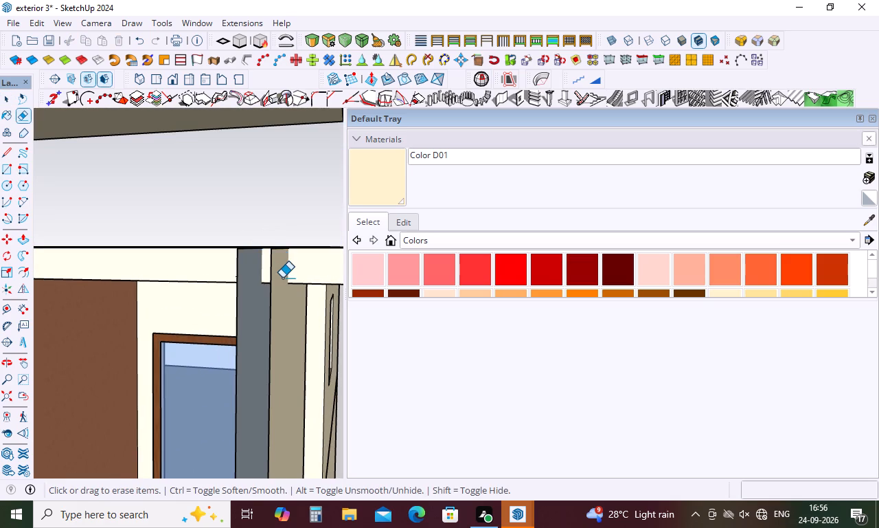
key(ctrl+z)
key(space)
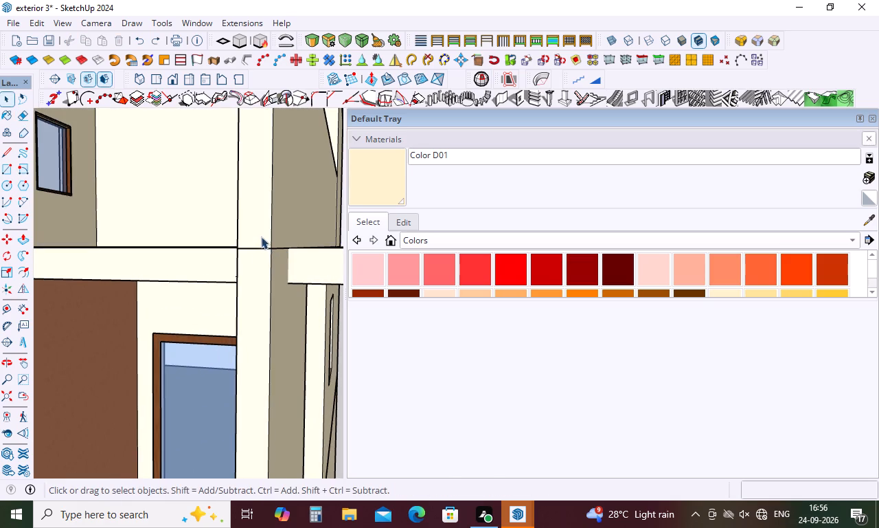
Inside the side parapet's group, erase the bottom edges of its front end where it meets the column.
double_click(261, 236)
key(e)
scroll(258, 237, up, 4)
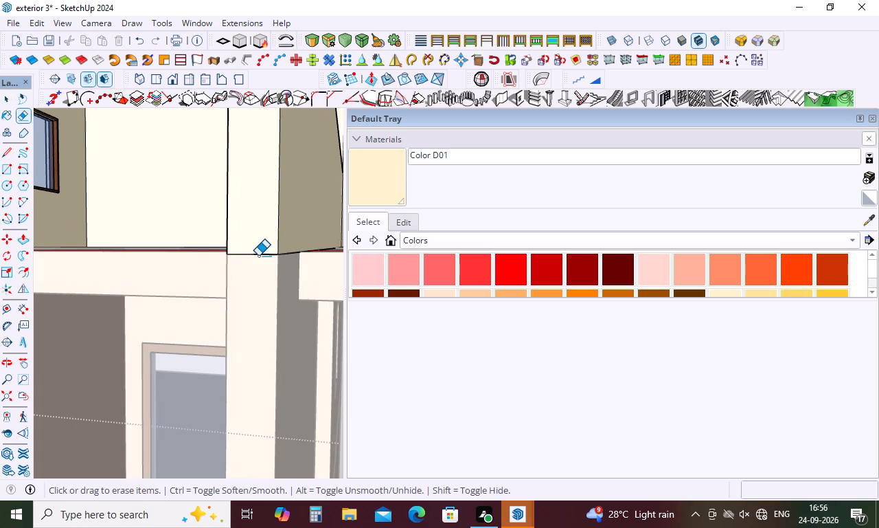
click(259, 257)
click(261, 256)
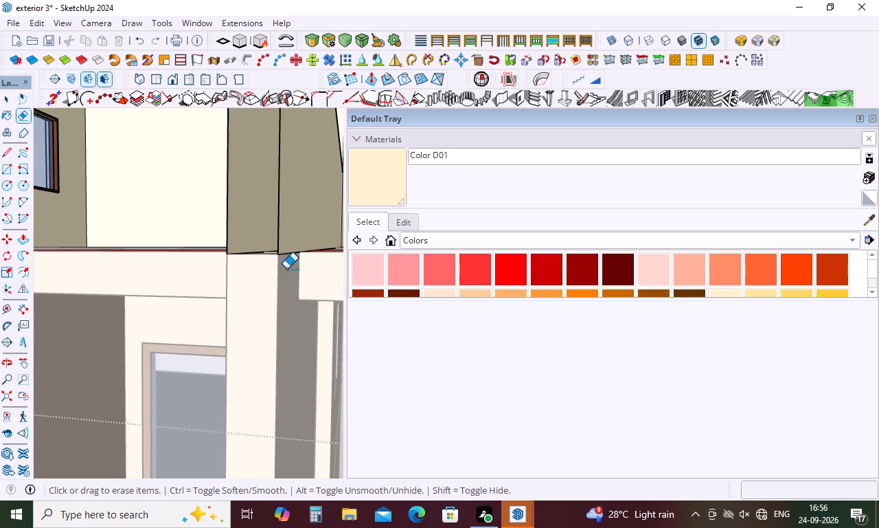
scroll(277, 243, down, 4)
drag(263, 256, 263, 264)
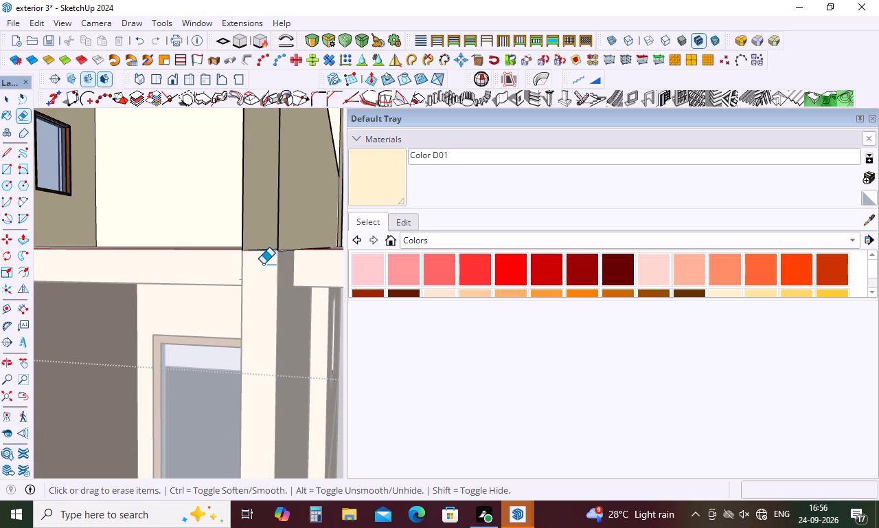
drag(263, 264, 263, 265)
drag(266, 245, 257, 288)
scroll(262, 252, down, 5)
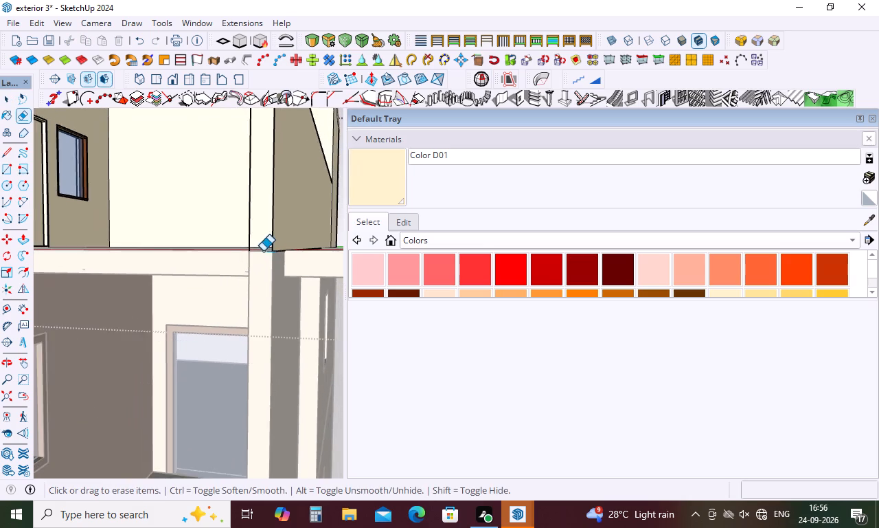
scroll(263, 251, down, 9)
key(space)
click(330, 336)
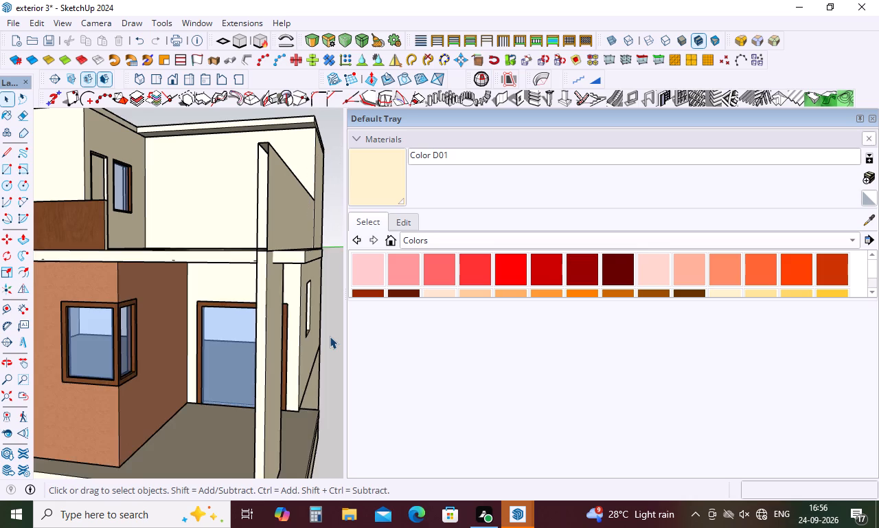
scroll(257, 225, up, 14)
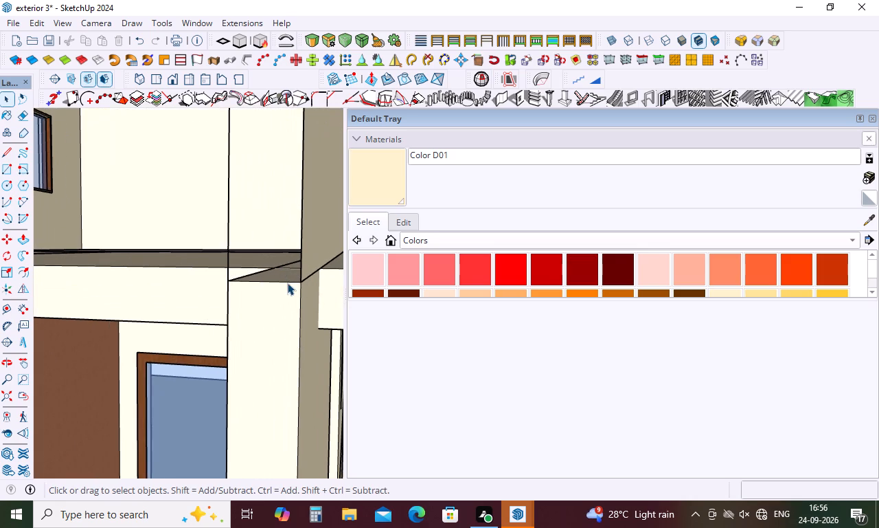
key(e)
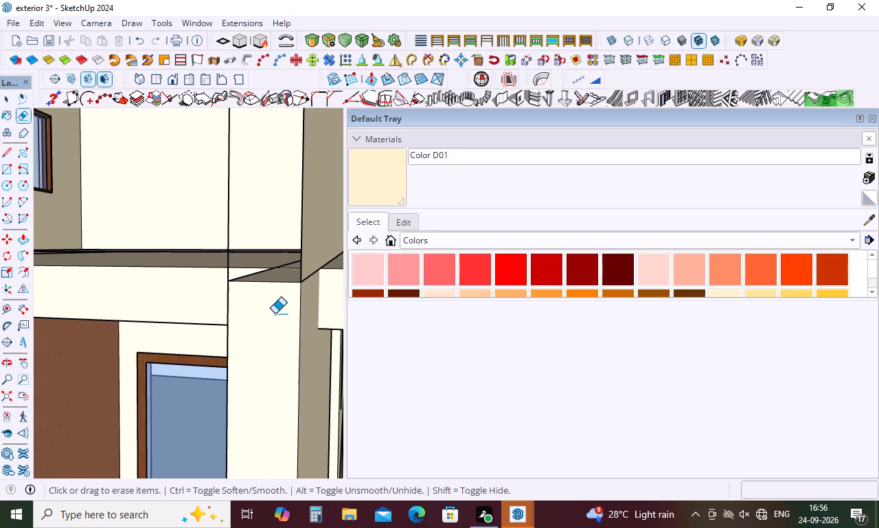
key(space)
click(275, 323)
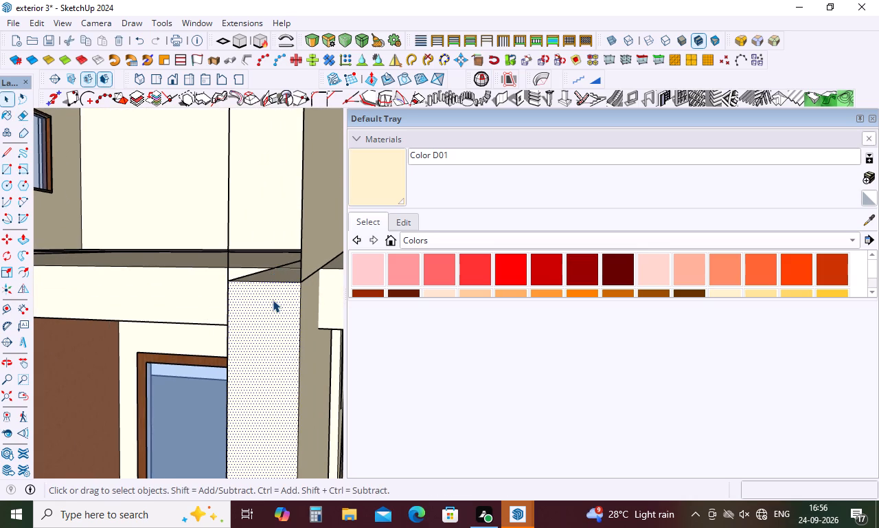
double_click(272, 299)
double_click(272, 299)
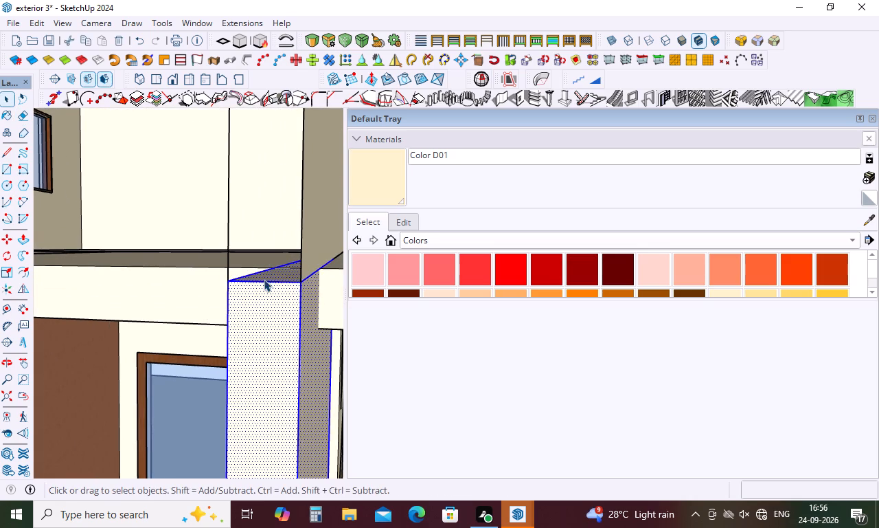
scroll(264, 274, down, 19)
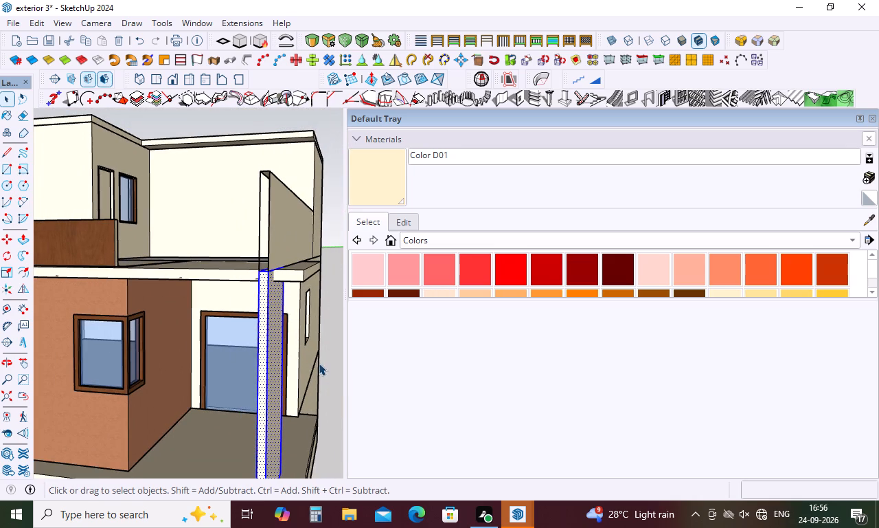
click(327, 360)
Erase the balcony column's top front edge at the joint with the parapet.
scroll(271, 274, up, 4)
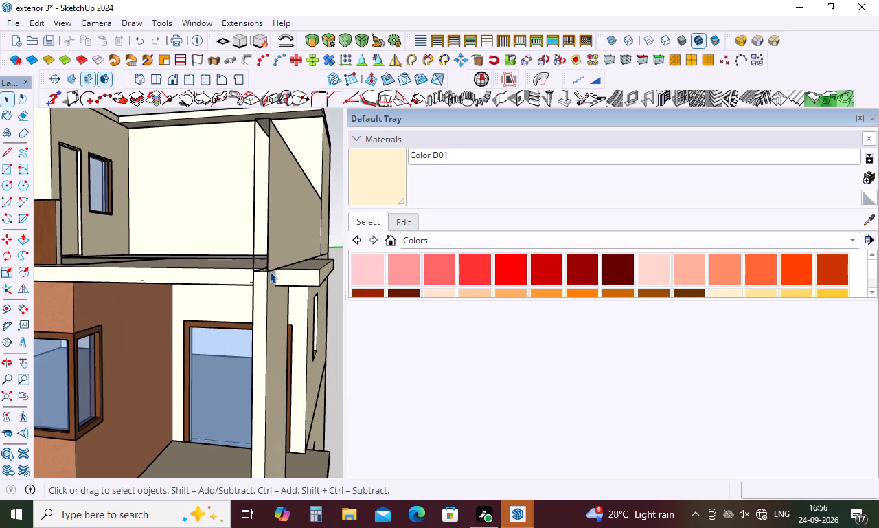
key(e)
scroll(266, 271, up, 8)
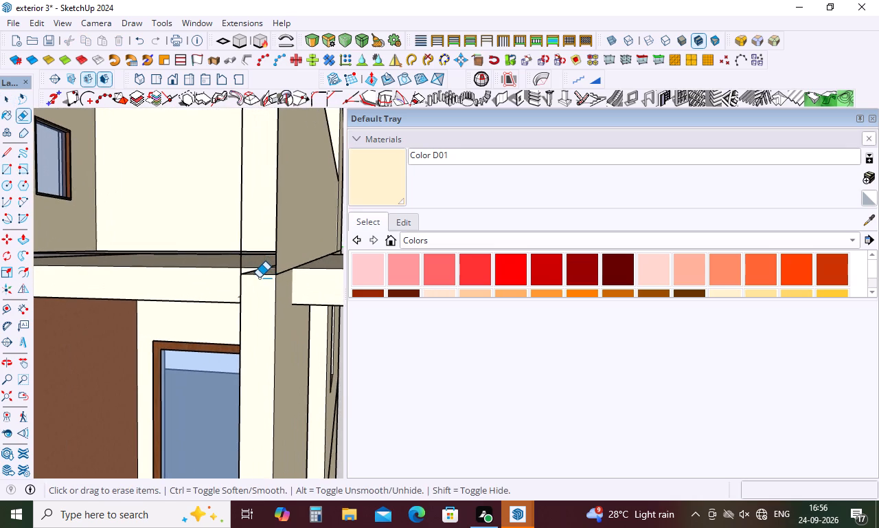
click(259, 278)
click(259, 276)
scroll(256, 253, down, 7)
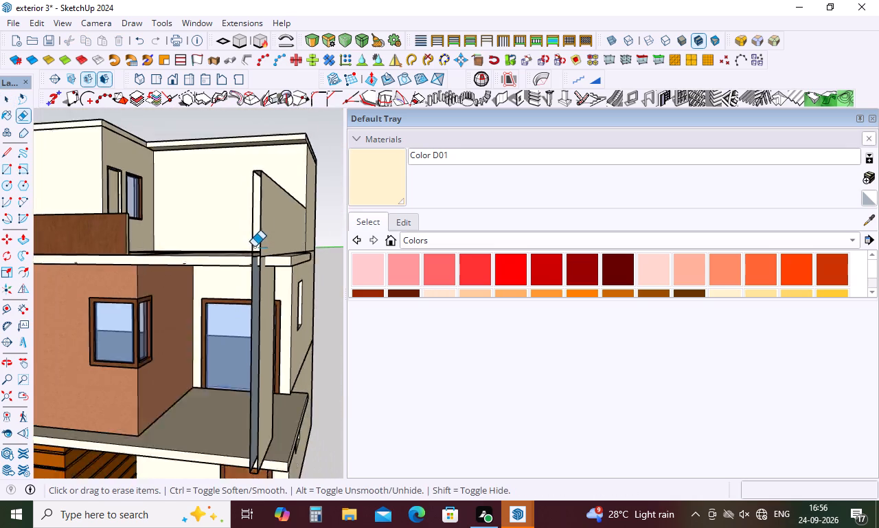
scroll(254, 247, down, 3)
Draw a 4 1/2" by 14' 6" rectangle across the open front, from the column's bottom corner to the parapet's opposite top corner.
key(r)
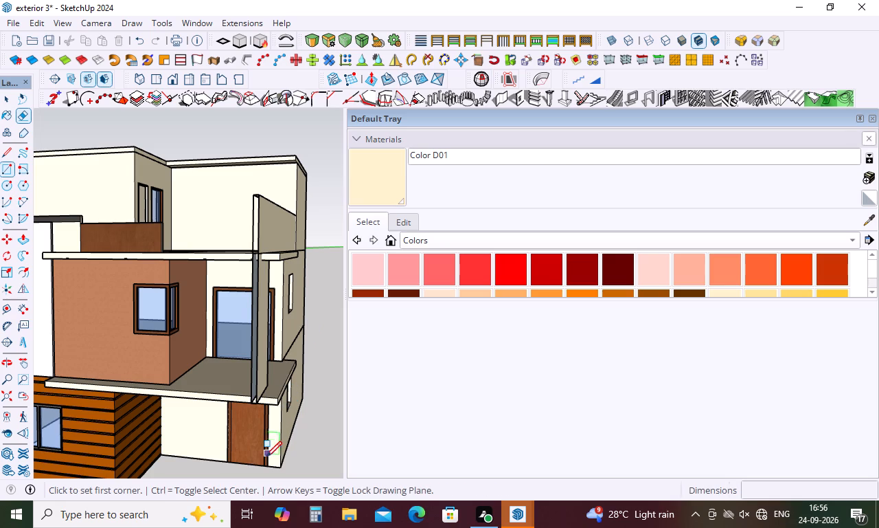
scroll(255, 398, up, 9)
click(258, 410)
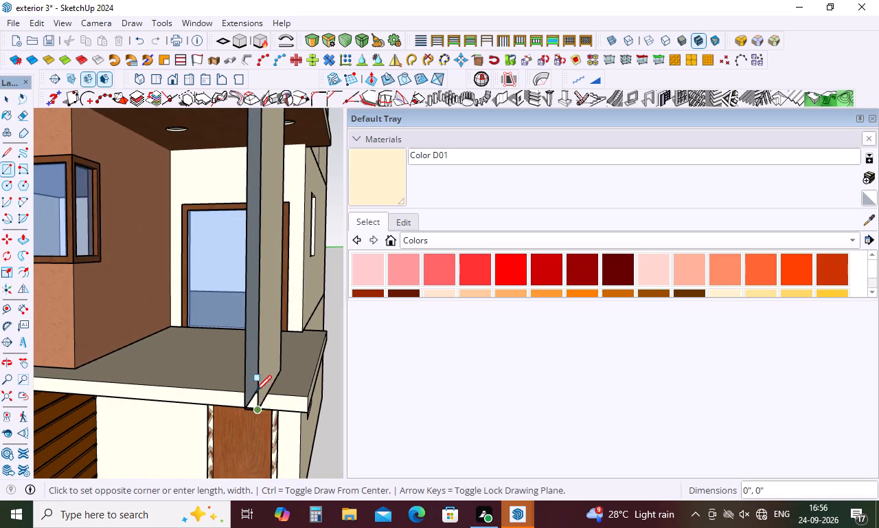
scroll(250, 369, down, 9)
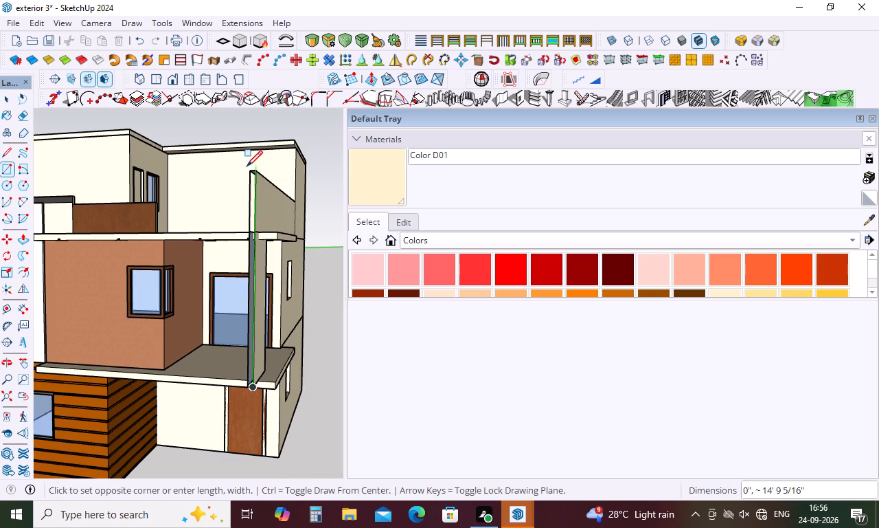
scroll(247, 166, up, 8)
scroll(257, 166, down, 4)
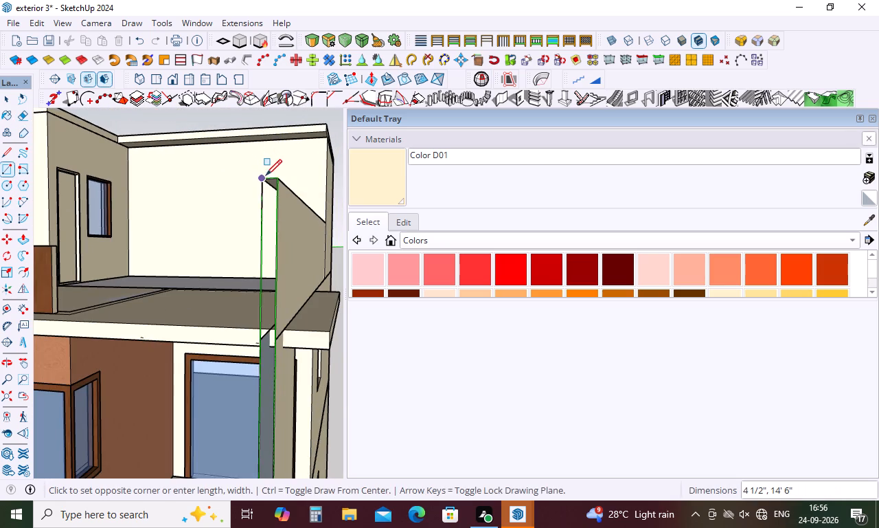
click(263, 177)
key(space)
scroll(271, 177, down, 3)
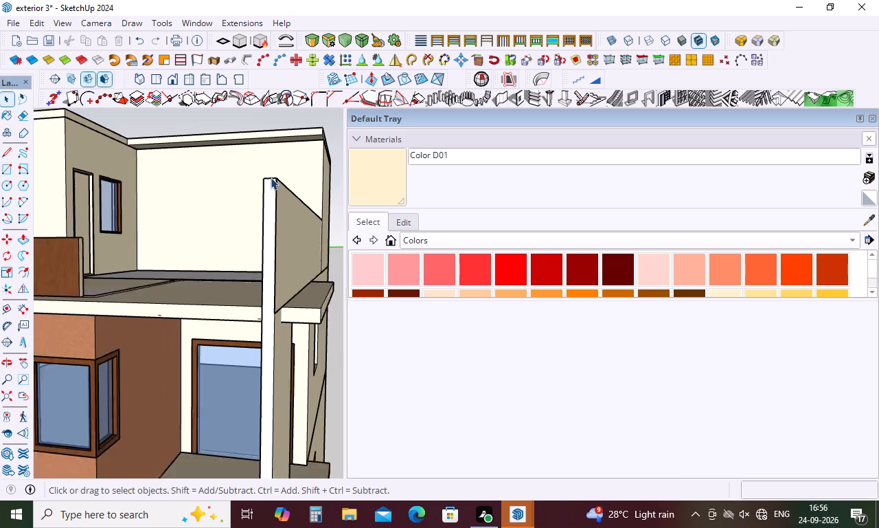
Paint the new front face of the merged column and parapet with Color D01.
scroll(271, 177, down, 6)
click(267, 293)
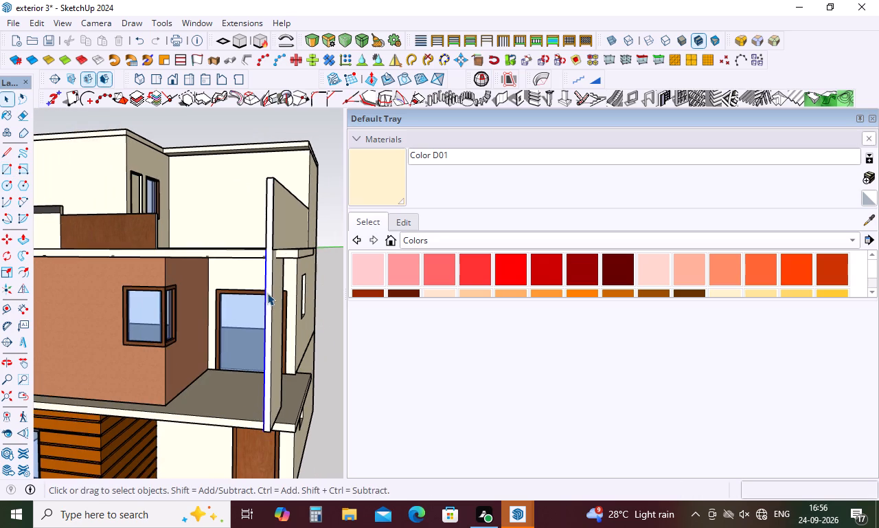
click(720, 295)
click(267, 329)
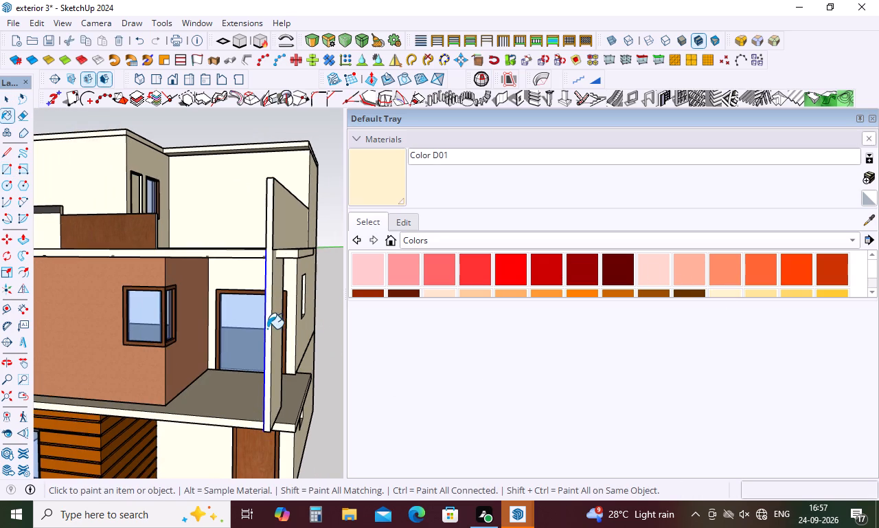
key(space)
click(319, 398)
Examine the balcony column, parapet and slabs from the front and the side of the house.
scroll(233, 327, down, 4)
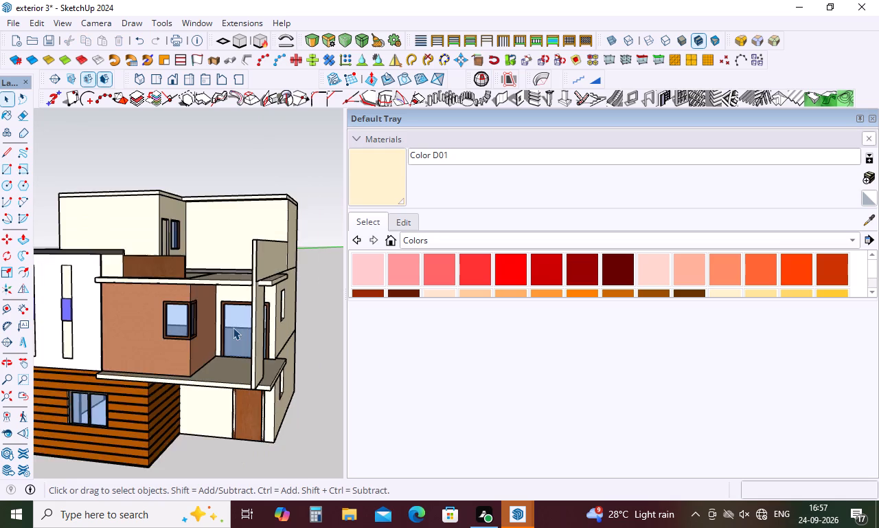
scroll(233, 327, down, 4)
middle_drag(248, 343, 42, 320)
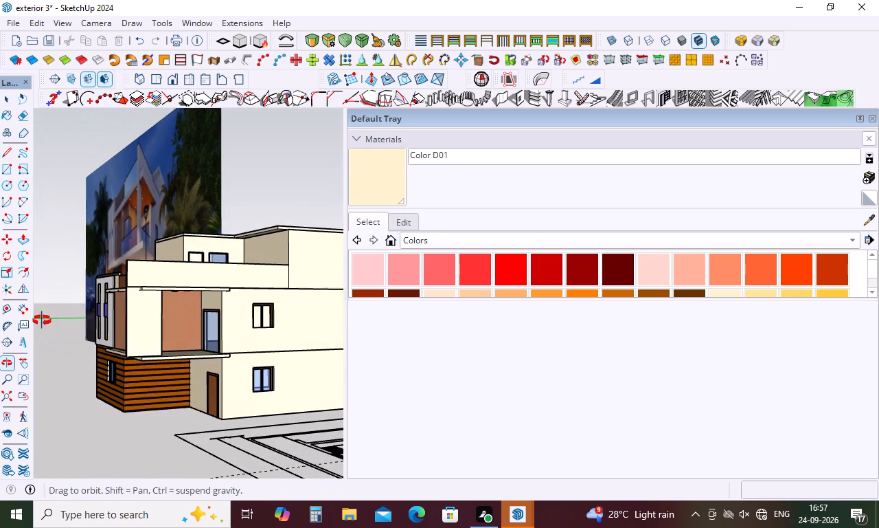
middle_drag(42, 320, 199, 349)
scroll(218, 322, down, 15)
scroll(251, 326, up, 8)
middle_drag(251, 325, 169, 336)
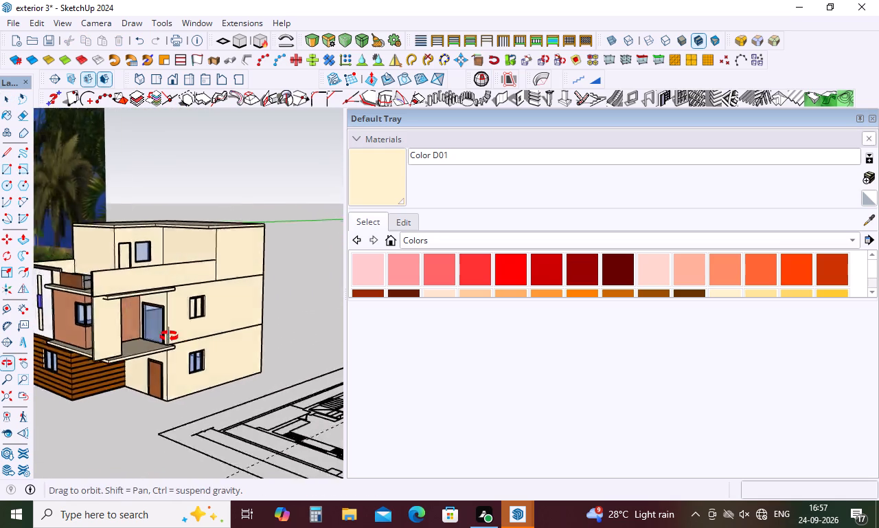
middle_drag(169, 336, 69, 287)
scroll(105, 294, up, 5)
scroll(118, 298, down, 4)
middle_drag(119, 298, 83, 298)
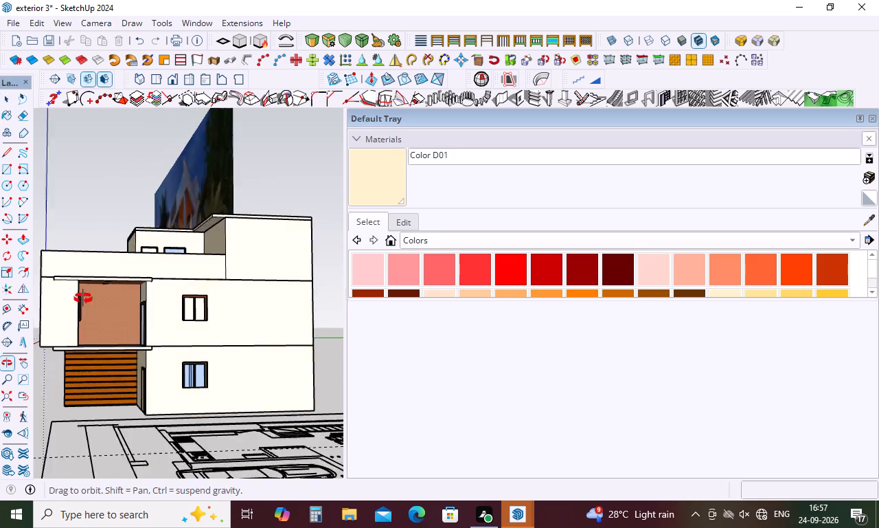
middle_drag(83, 298, 56, 297)
scroll(60, 297, up, 5)
scroll(166, 298, down, 10)
middle_drag(273, 313, 273, 314)
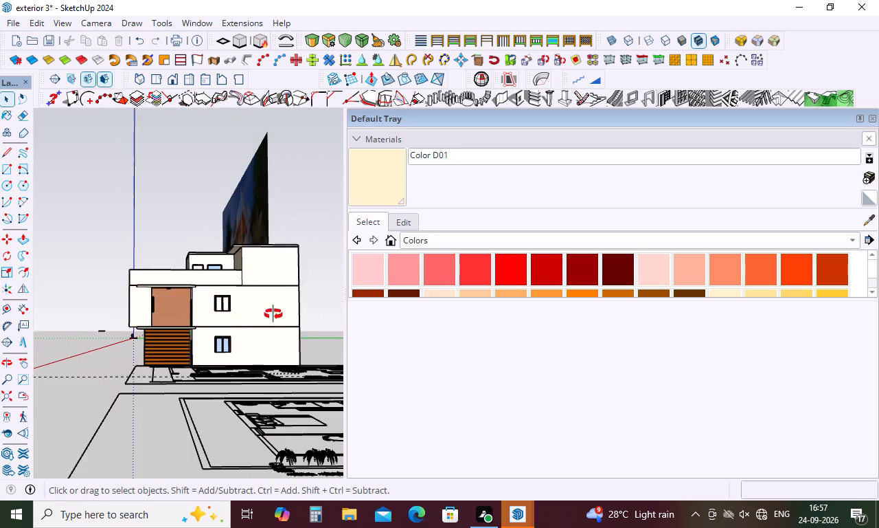
middle_drag(273, 314, 146, 345)
scroll(108, 280, up, 5)
scroll(154, 282, down, 5)
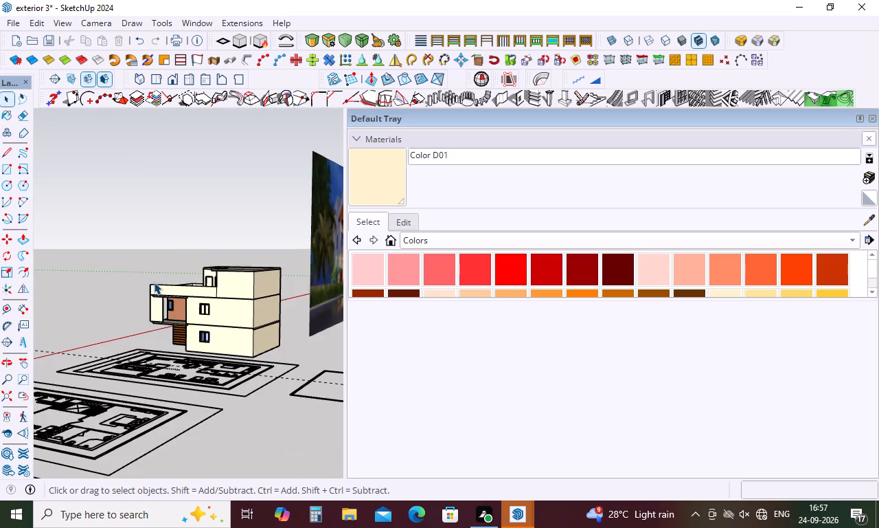
Push the balcony column's rear narrow face 2' 10 1/4" toward the front to narrow the column.
scroll(161, 303, up, 17)
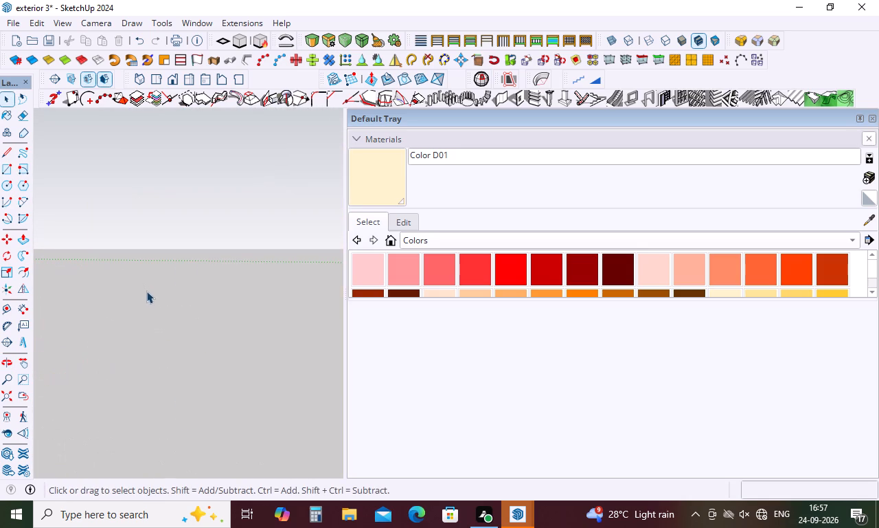
scroll(146, 291, down, 5)
scroll(128, 322, up, 4)
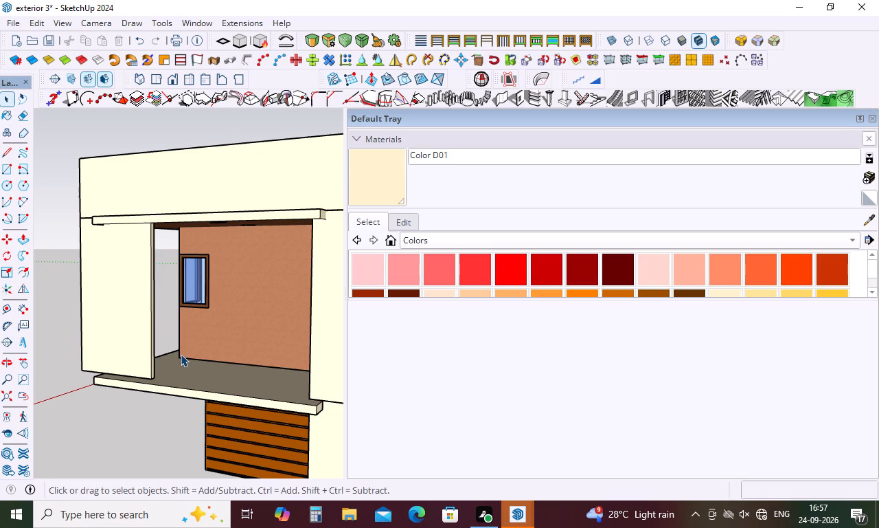
key(p)
click(152, 366)
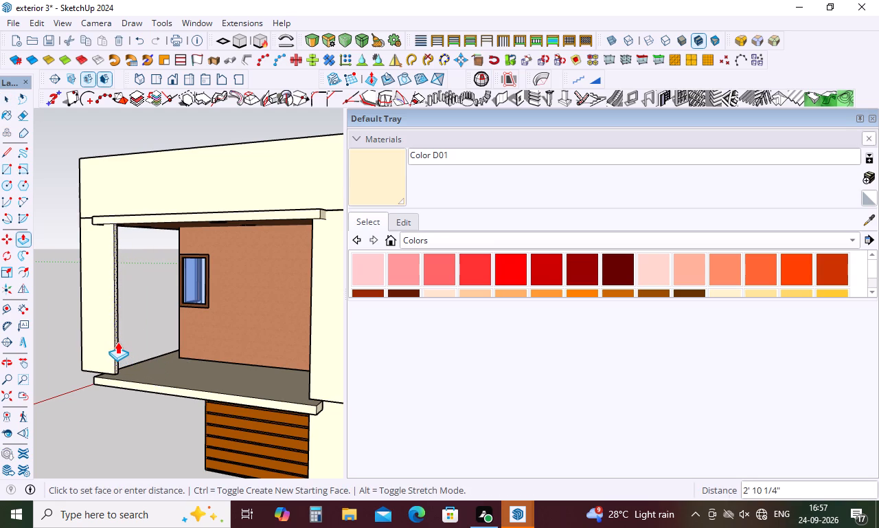
click(117, 342)
scroll(163, 348, down, 5)
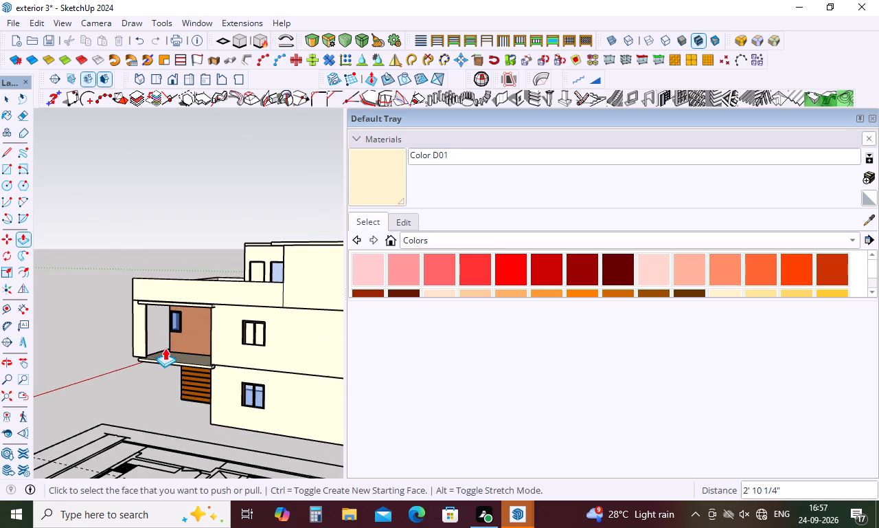
Examine the house front with the narrowed column against the reference photo, ending at the first-floor balcony.
middle_drag(165, 348, 376, 375)
scroll(157, 358, down, 5)
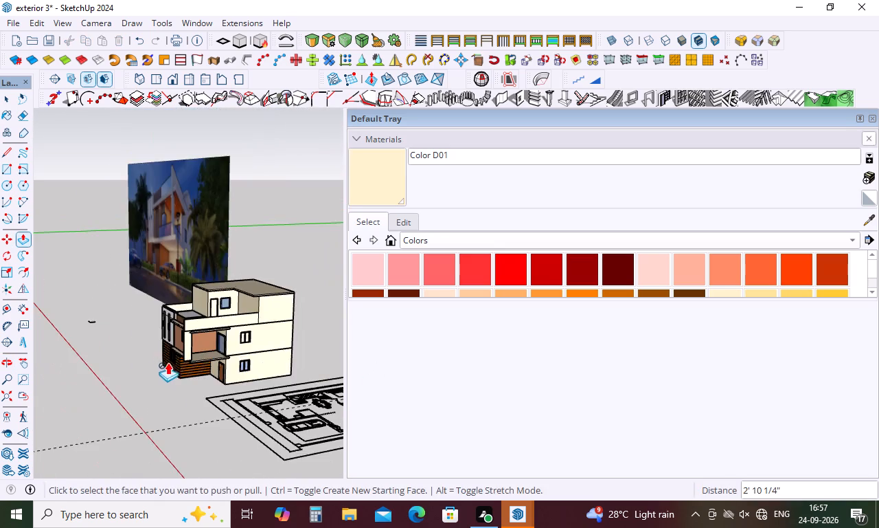
middle_drag(170, 364, 252, 368)
scroll(248, 346, down, 3)
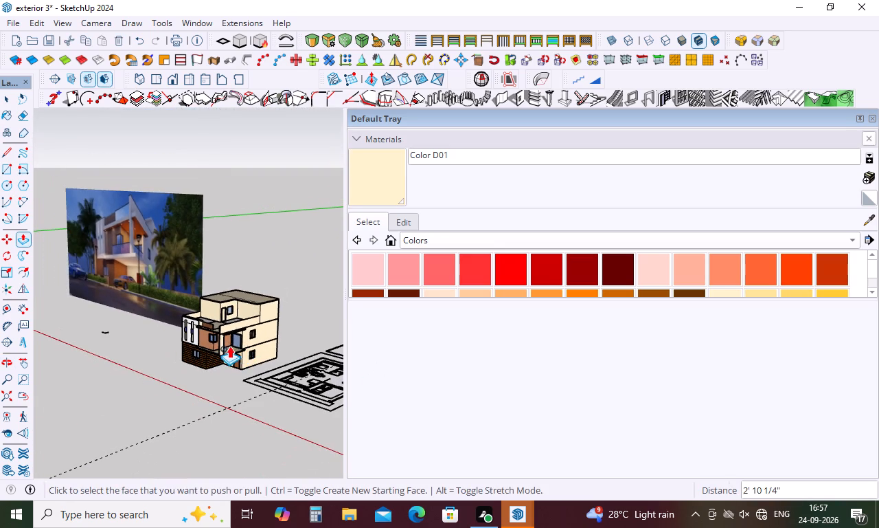
scroll(229, 346, up, 5)
middle_drag(241, 351, 306, 344)
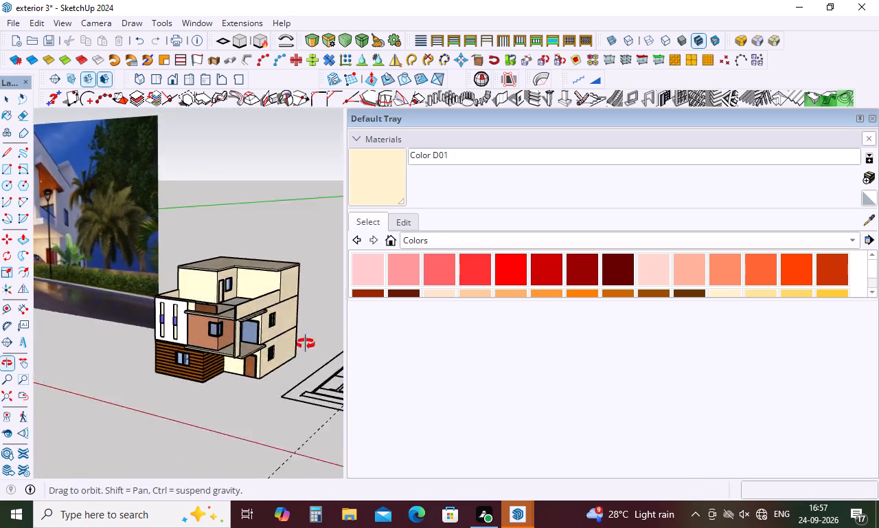
middle_drag(306, 344, 371, 313)
scroll(210, 357, up, 8)
scroll(238, 349, down, 5)
middle_drag(287, 353, 288, 353)
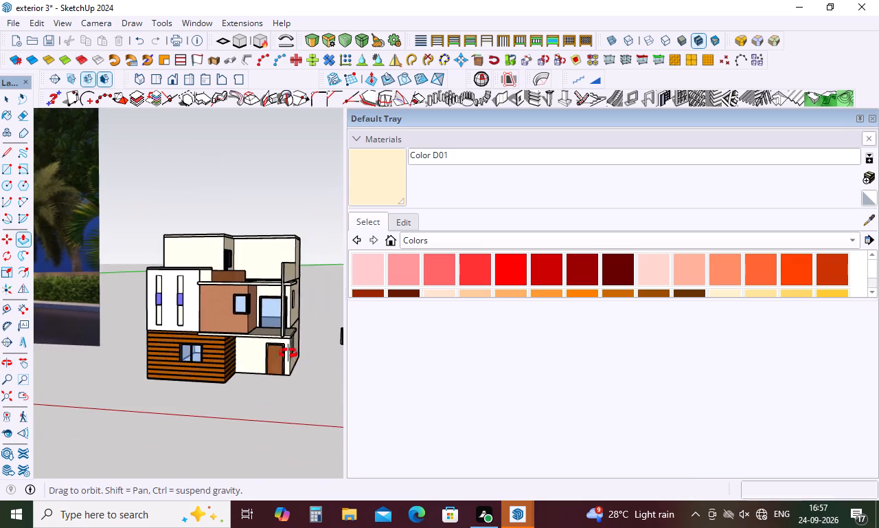
middle_drag(288, 353, 341, 350)
scroll(327, 324, up, 9)
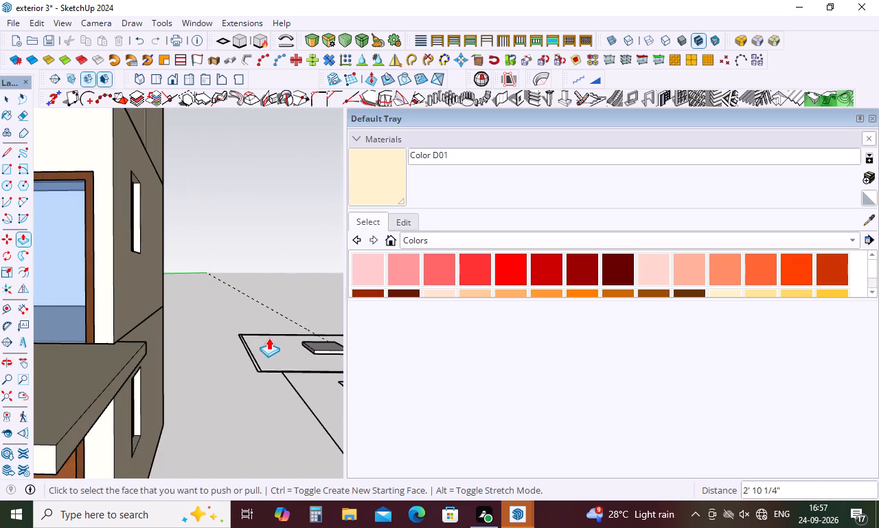
scroll(269, 338, down, 4)
scroll(193, 349, up, 8)
scroll(293, 348, down, 3)
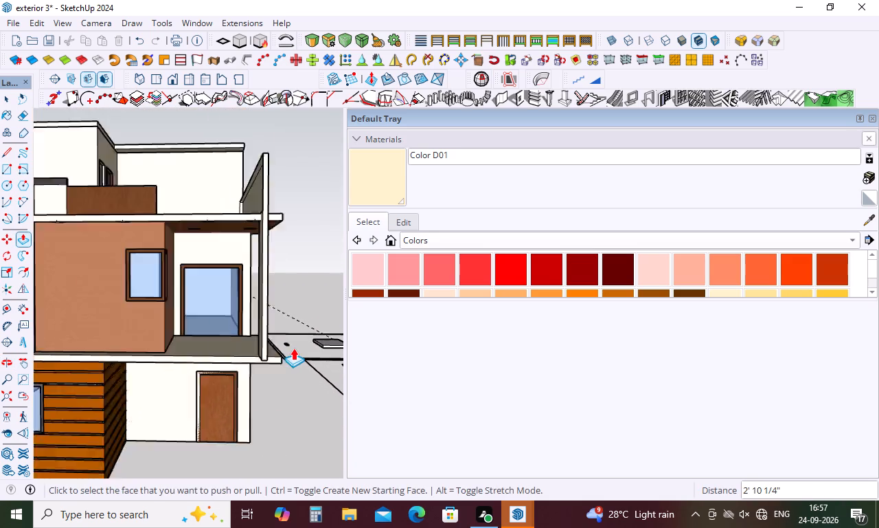
scroll(293, 348, down, 2)
scroll(286, 340, up, 3)
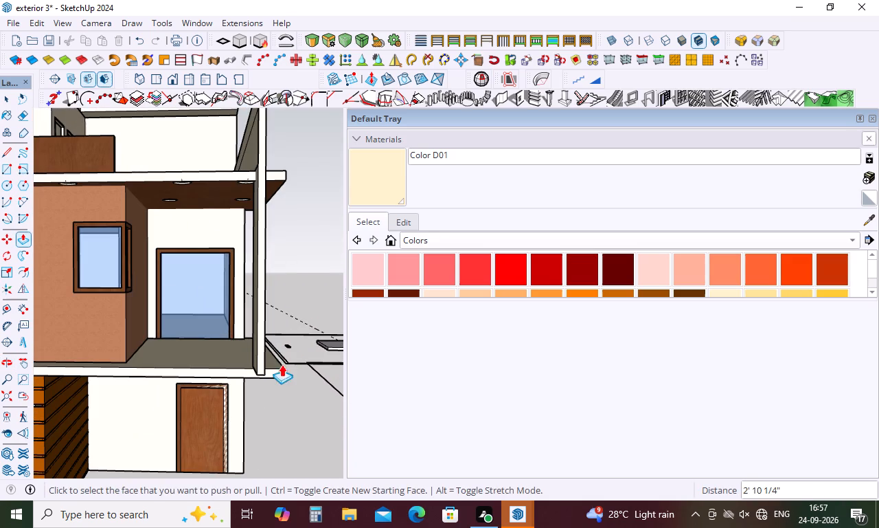
Add a Type C MajRail, 36" high with 0" offsets, from the brown wall's corner 9" out and 7' 1 1/2" along the slab's front edge to the column.
key(space)
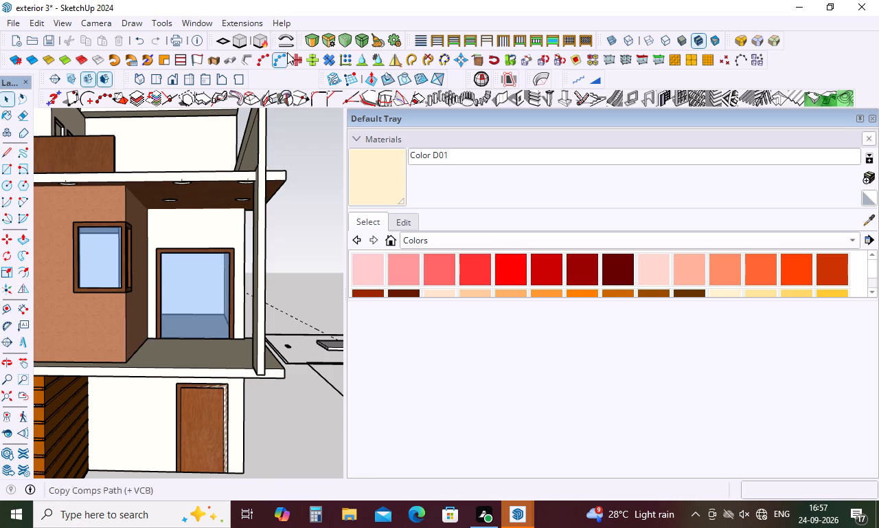
click(244, 21)
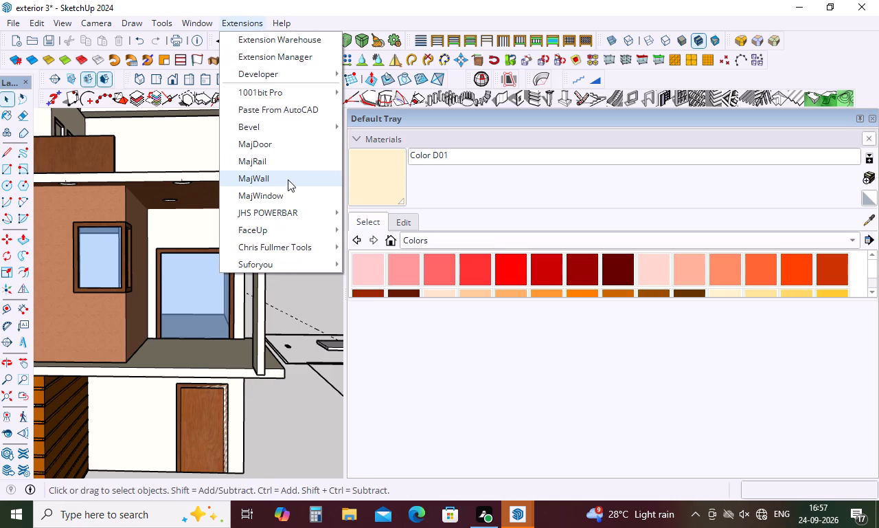
click(275, 162)
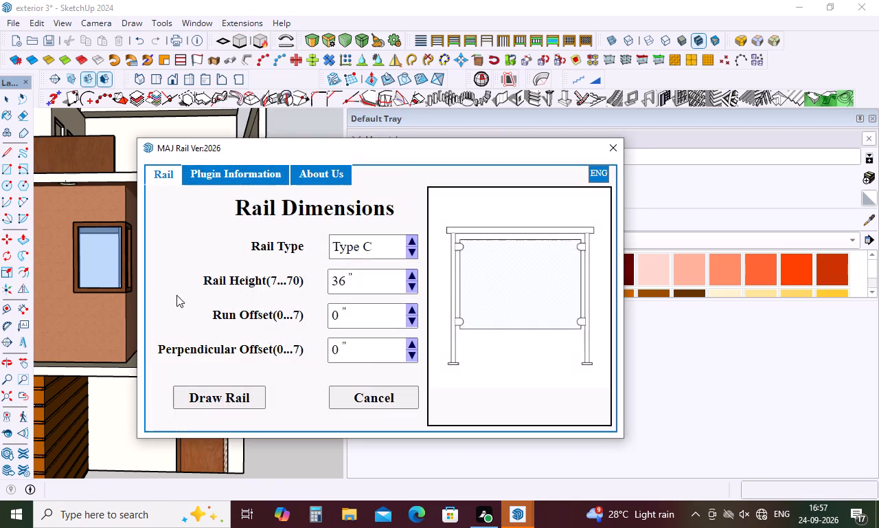
click(198, 401)
scroll(130, 355, up, 5)
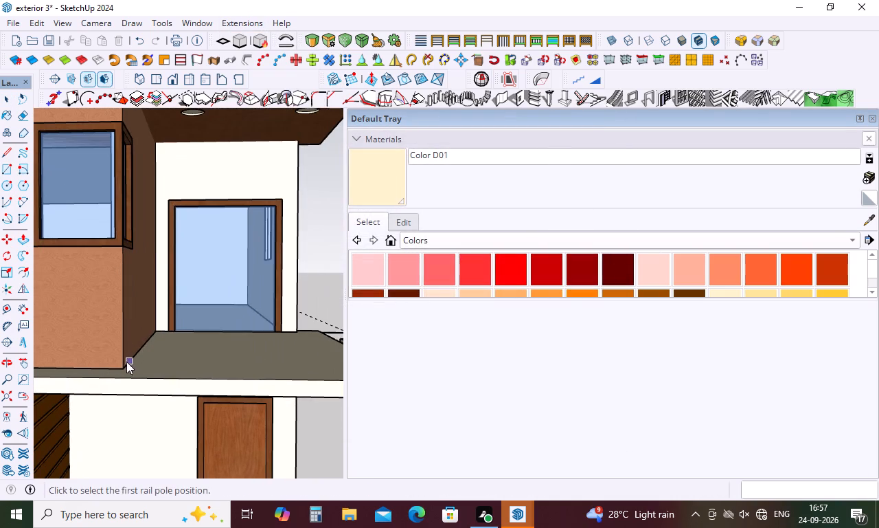
click(124, 366)
click(119, 377)
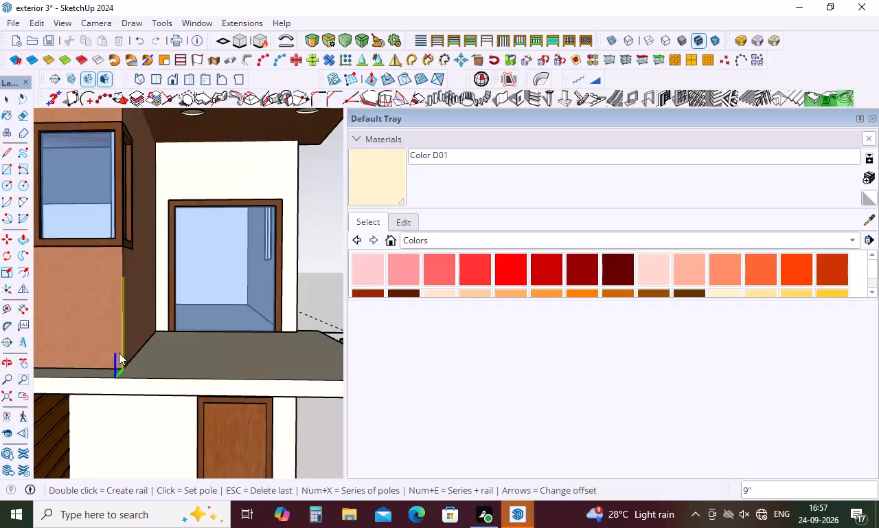
scroll(119, 350, down, 4)
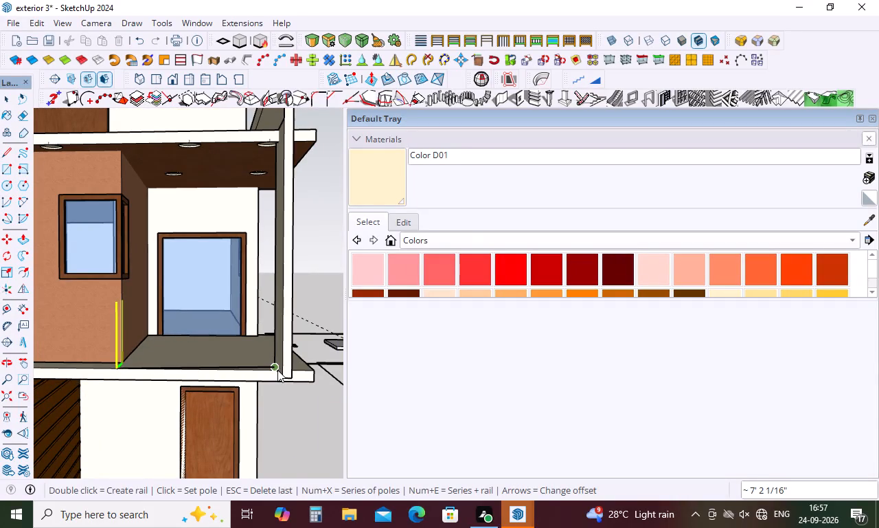
scroll(276, 369, up, 14)
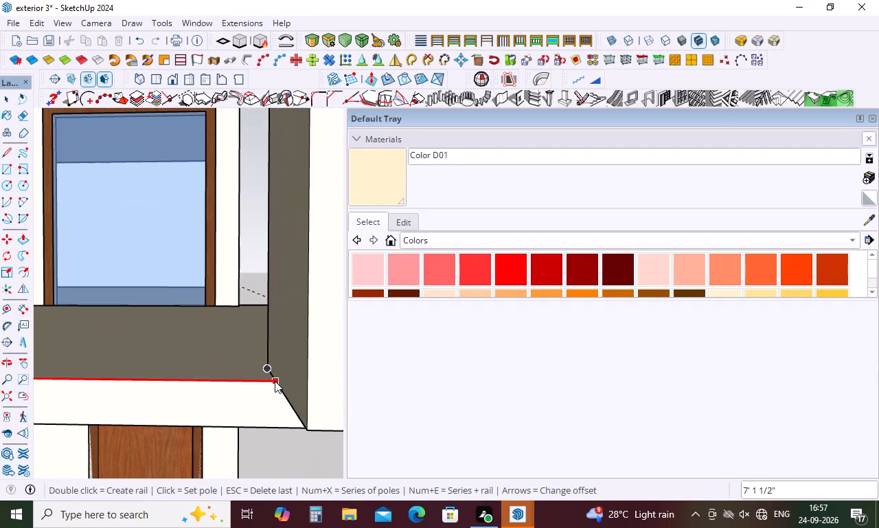
click(275, 381)
double_click(275, 381)
scroll(279, 354, down, 5)
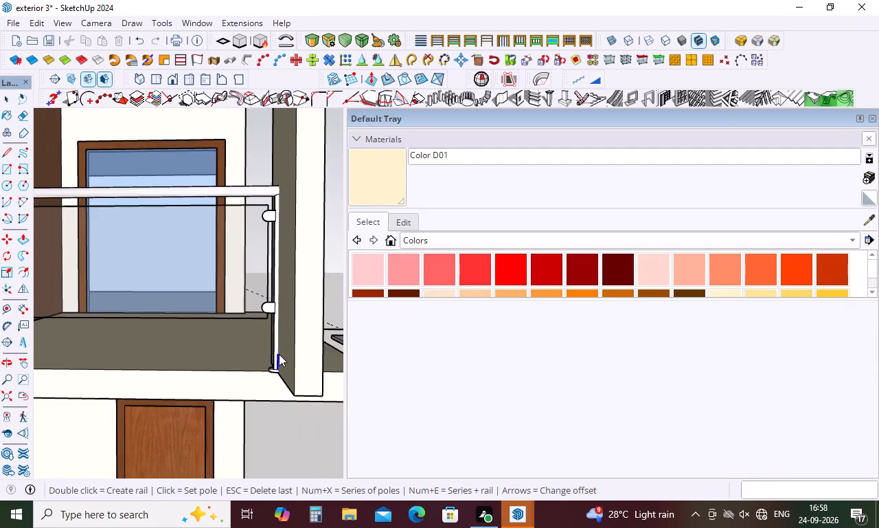
scroll(279, 354, down, 9)
middle_drag(346, 319, 273, 346)
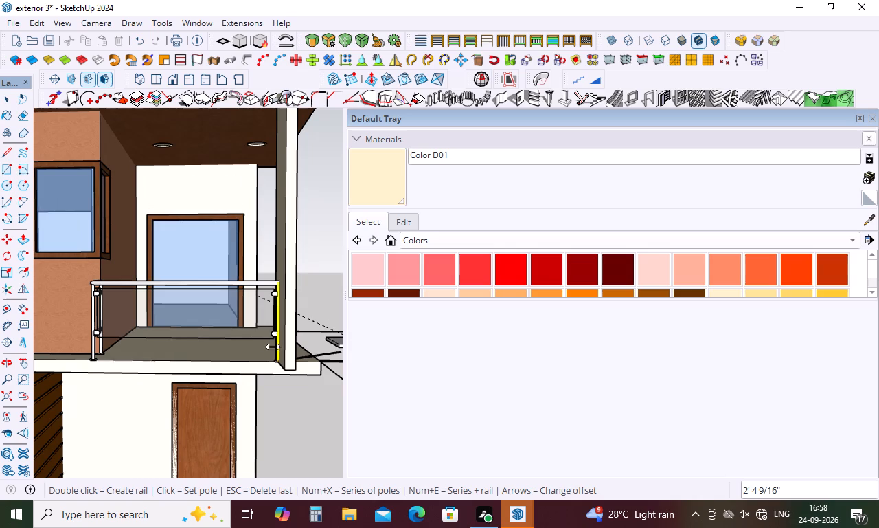
middle_drag(273, 346, 266, 348)
key(space)
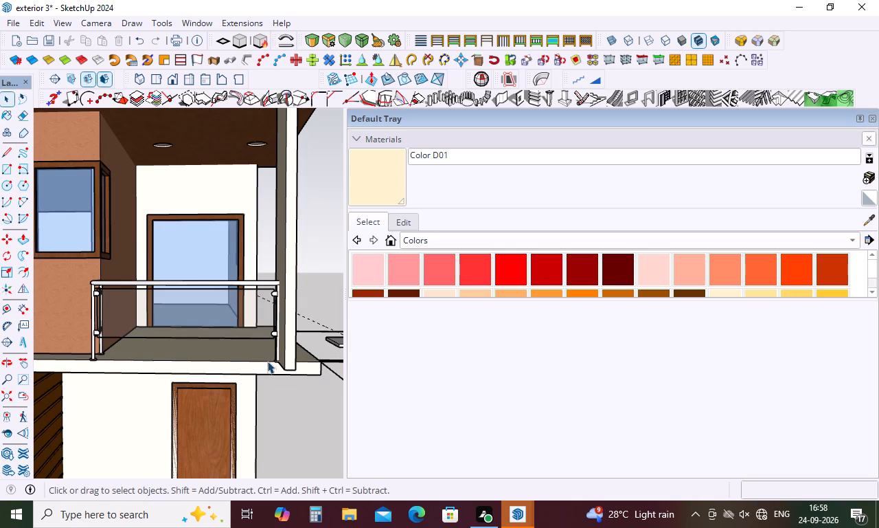
Add a Type C MajRail, 36" high with 0" offsets, along the first-floor balcony's open side, 13' 2 3/4" from the column to the house wall's corner.
scroll(299, 298, down, 19)
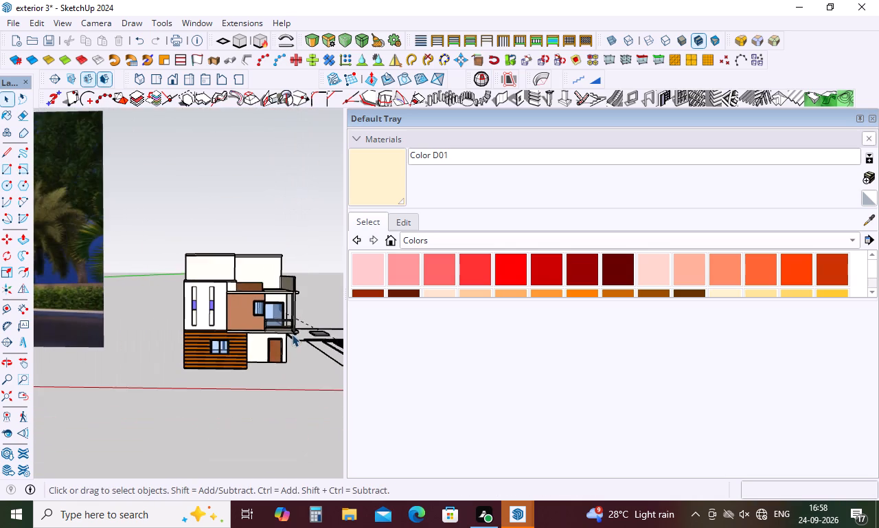
scroll(292, 334, down, 13)
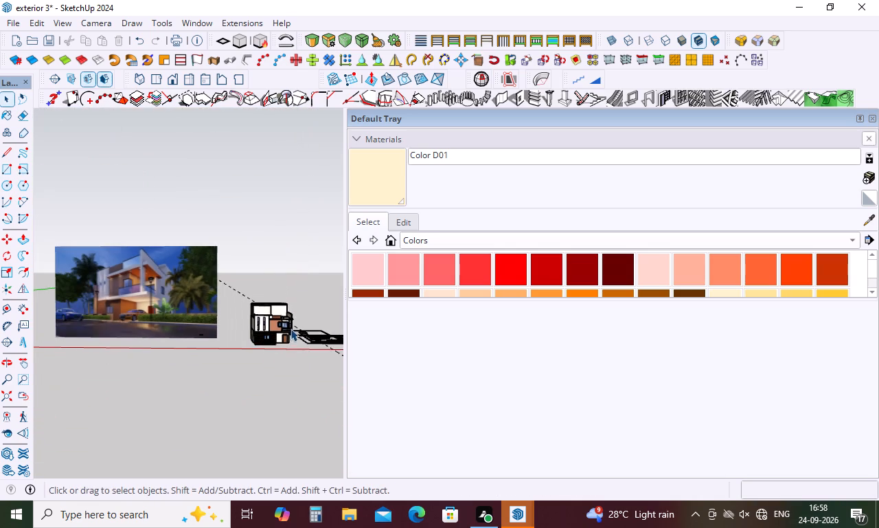
middle_drag(291, 329, 63, 320)
scroll(284, 329, up, 5)
scroll(202, 335, up, 3)
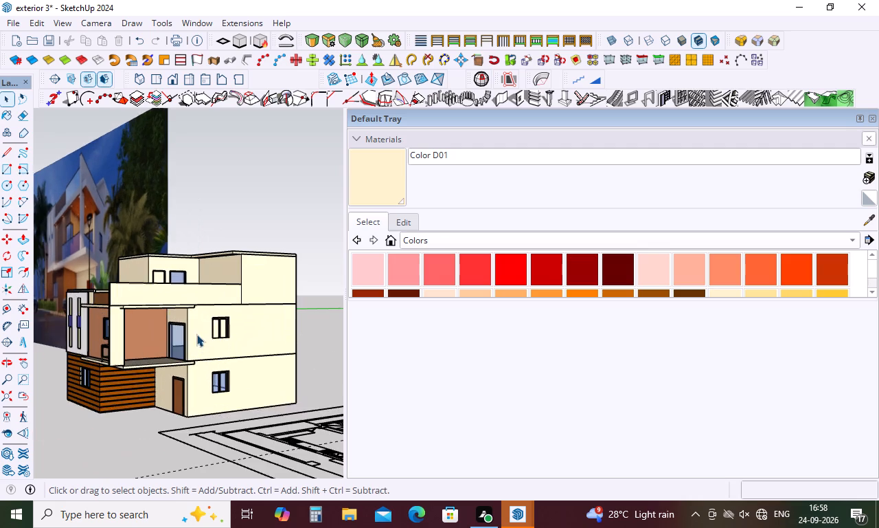
scroll(196, 334, up, 1)
scroll(132, 344, up, 5)
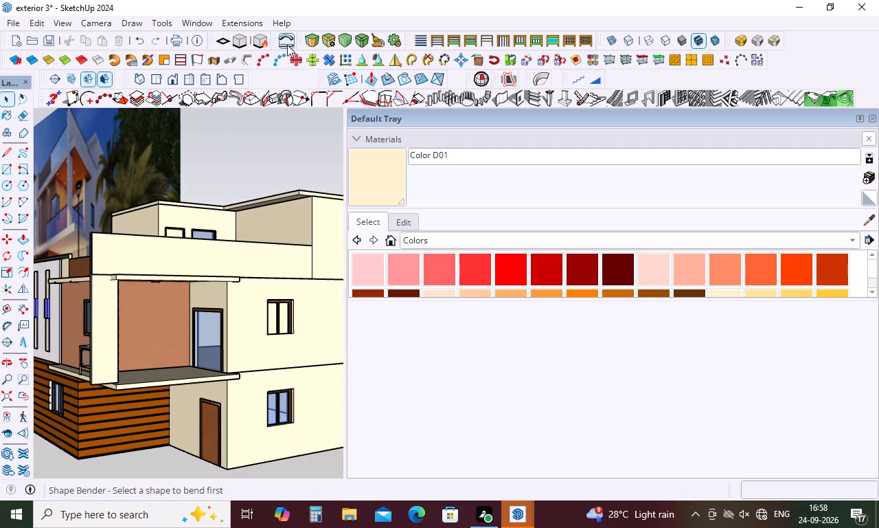
click(257, 23)
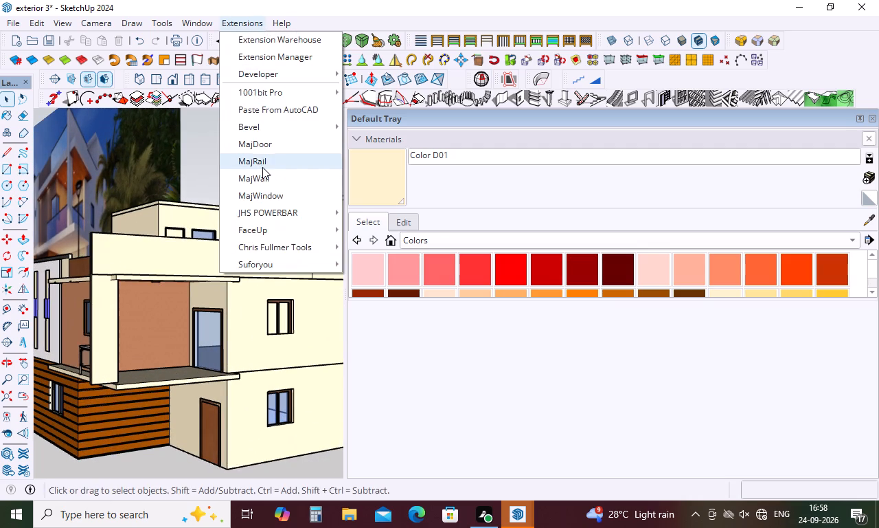
click(262, 165)
click(206, 403)
scroll(130, 378, up, 4)
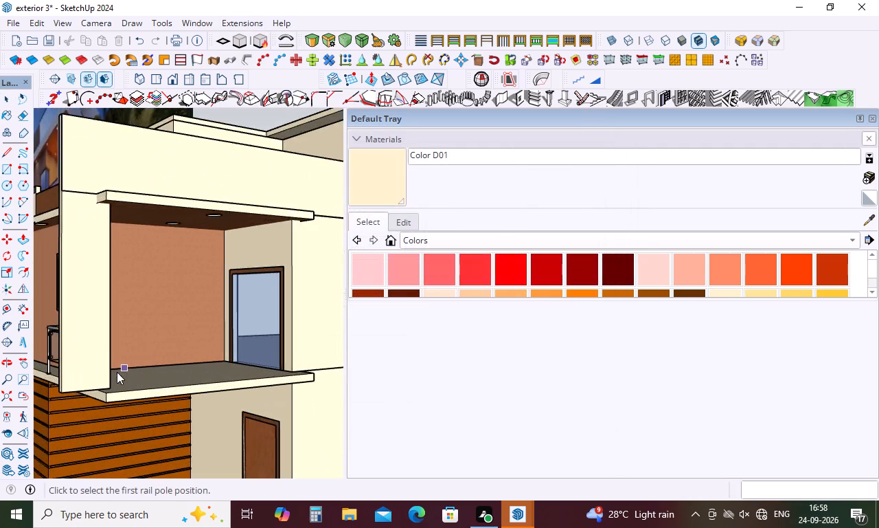
scroll(117, 372, up, 9)
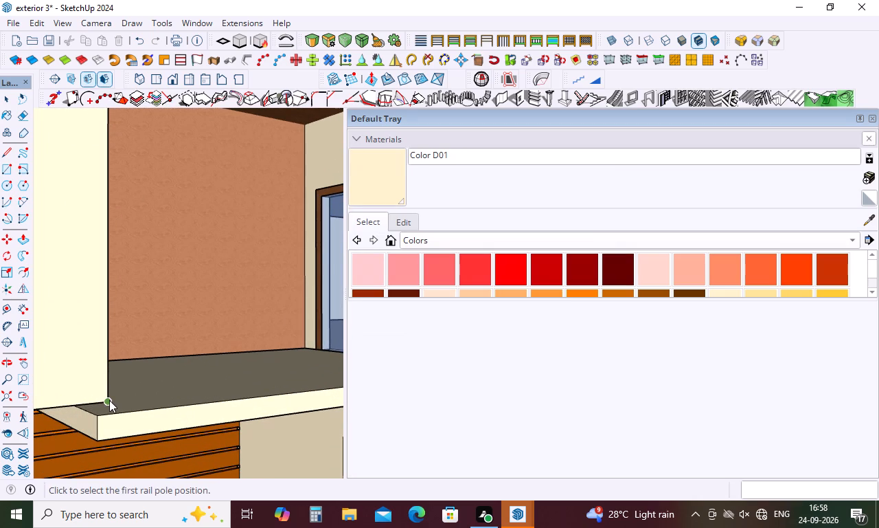
click(109, 400)
scroll(165, 360, down, 5)
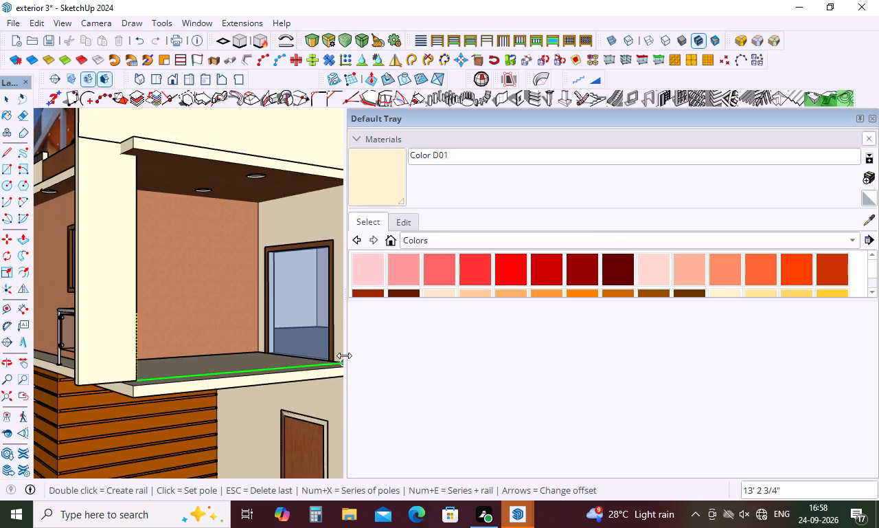
scroll(250, 309, up, 3)
scroll(235, 300, down, 10)
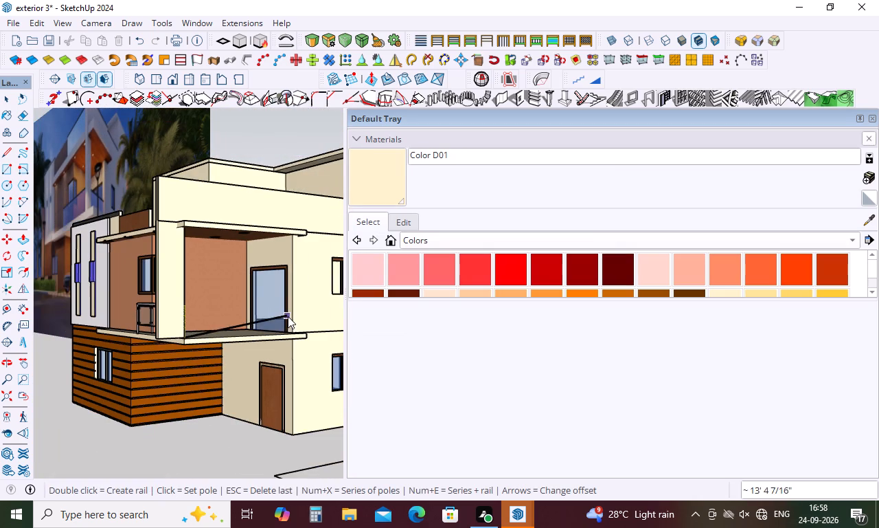
scroll(291, 331, up, 9)
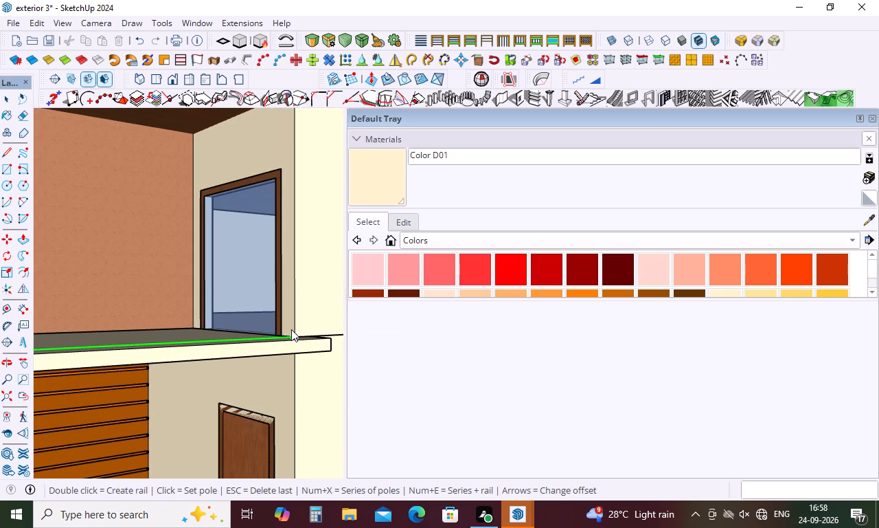
scroll(288, 335, up, 5)
click(297, 335)
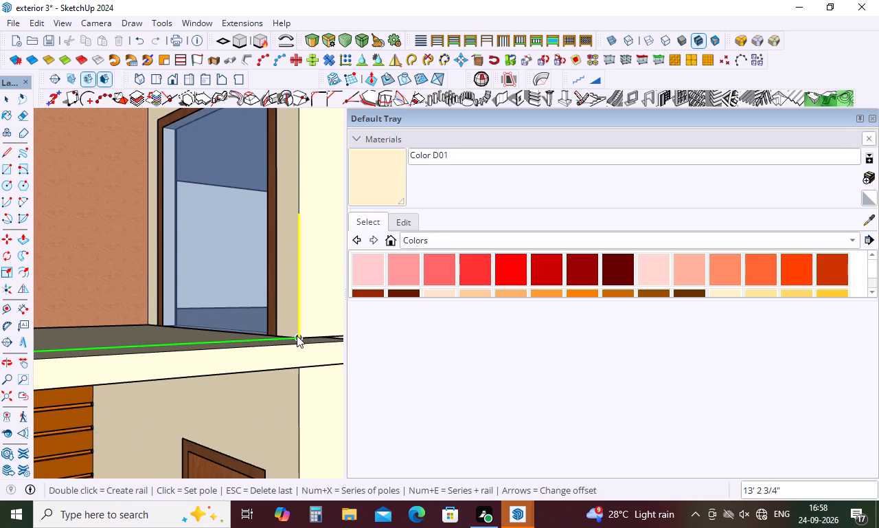
double_click(297, 335)
scroll(294, 286, down, 15)
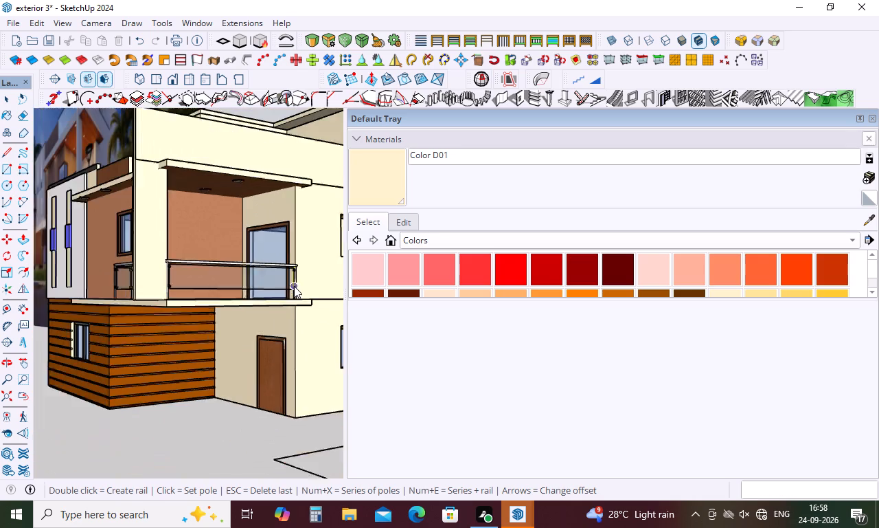
scroll(294, 286, down, 5)
scroll(185, 332, down, 5)
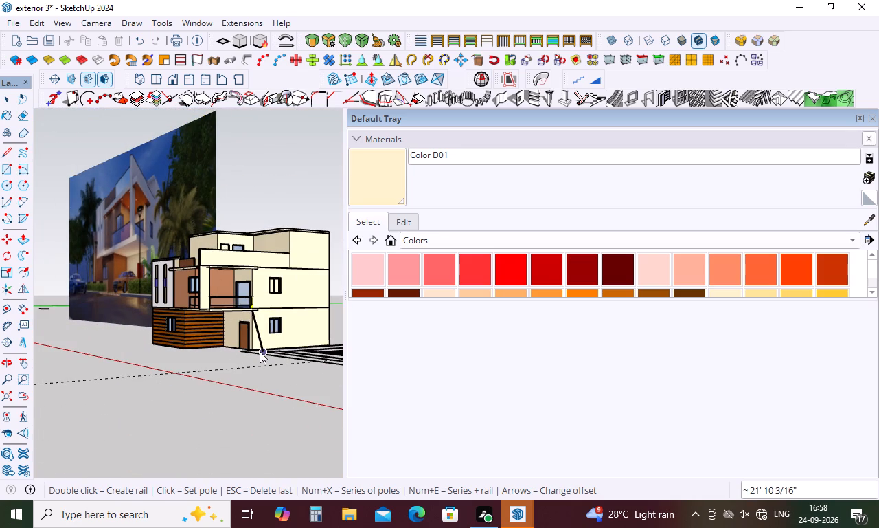
key(space)
Add a Type C MajRail, 36" high with 0" offsets, across the upper terrace's front from the brown parapet wall's corner to the side parapet.
scroll(251, 353, down, 4)
middle_drag(248, 353, 385, 390)
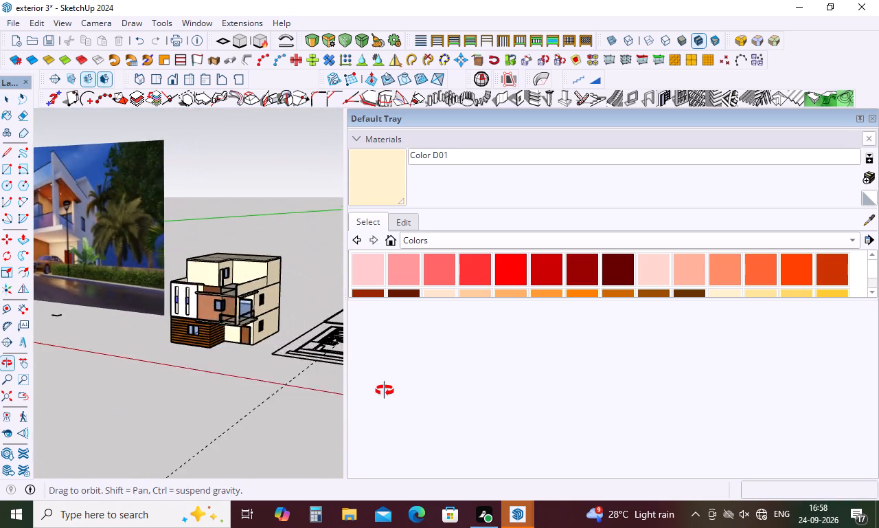
middle_drag(385, 390, 387, 390)
scroll(204, 312, up, 5)
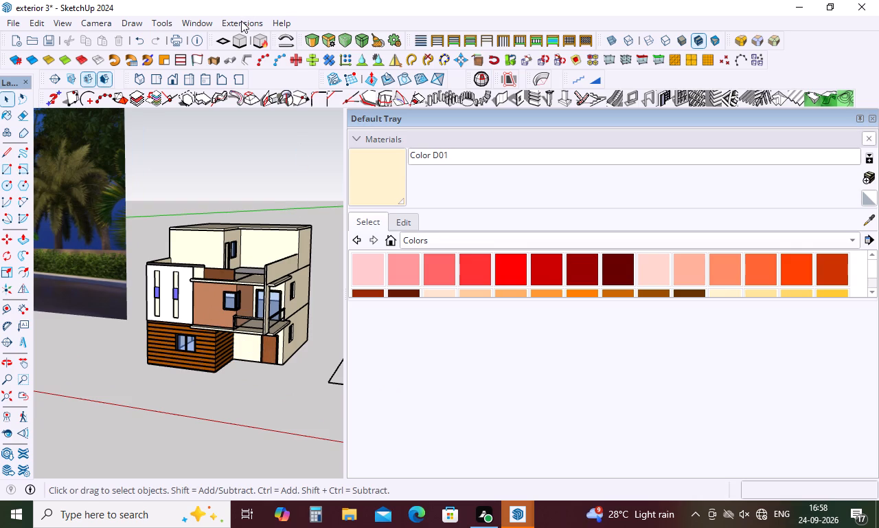
click(233, 21)
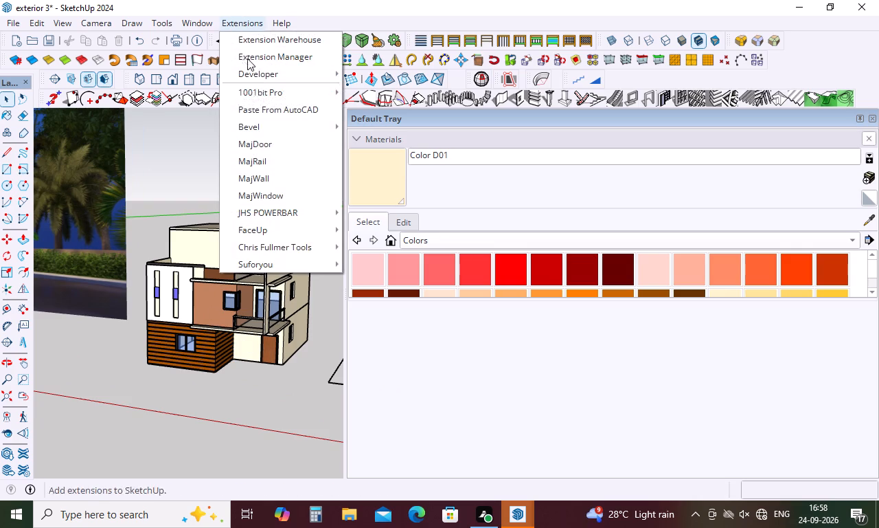
click(262, 161)
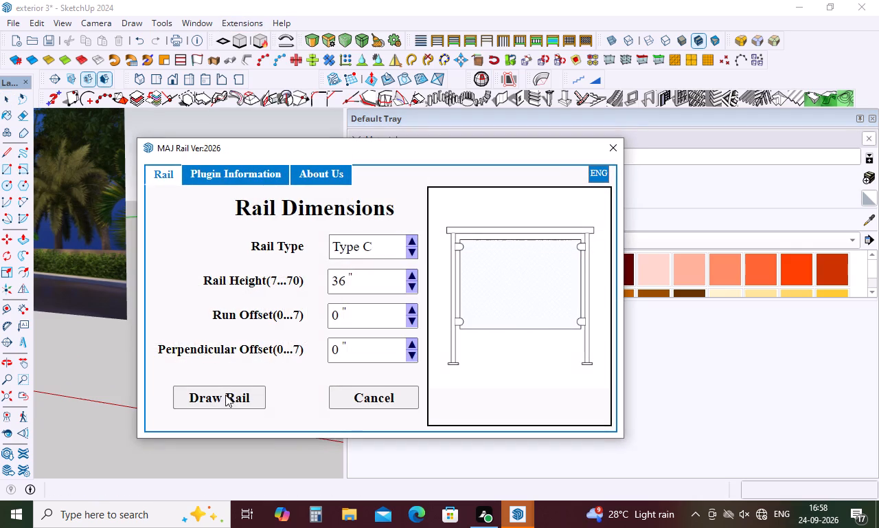
click(224, 400)
scroll(224, 384, down, 4)
middle_drag(226, 377, 314, 379)
scroll(279, 283, up, 5)
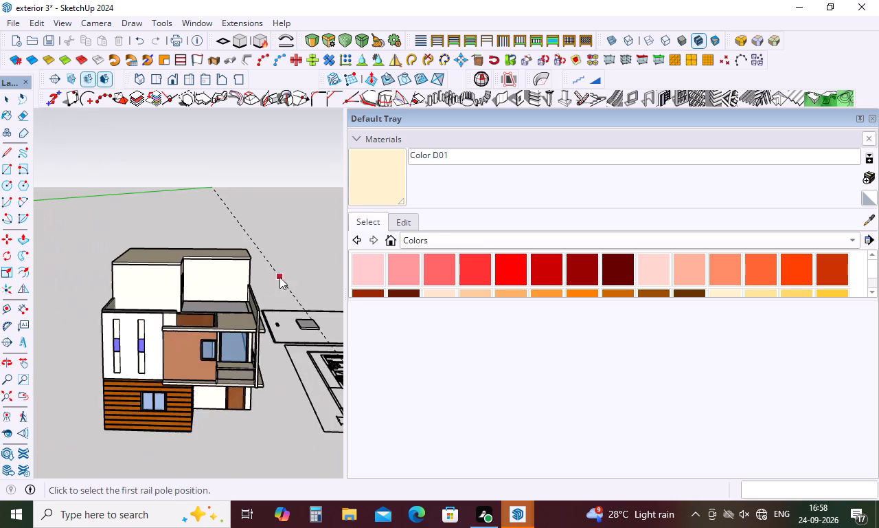
scroll(267, 322, up, 5)
scroll(205, 360, down, 4)
scroll(89, 362, up, 7)
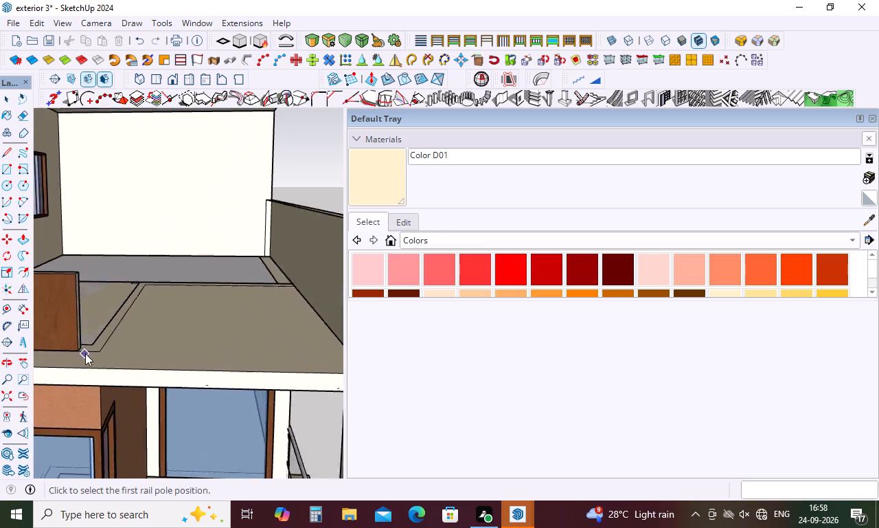
scroll(85, 353, up, 3)
click(77, 346)
scroll(132, 333, down, 5)
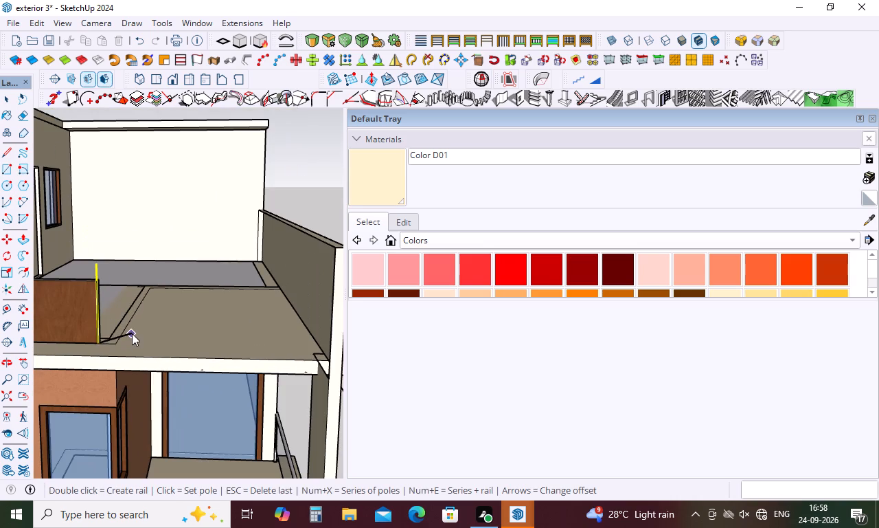
click(315, 345)
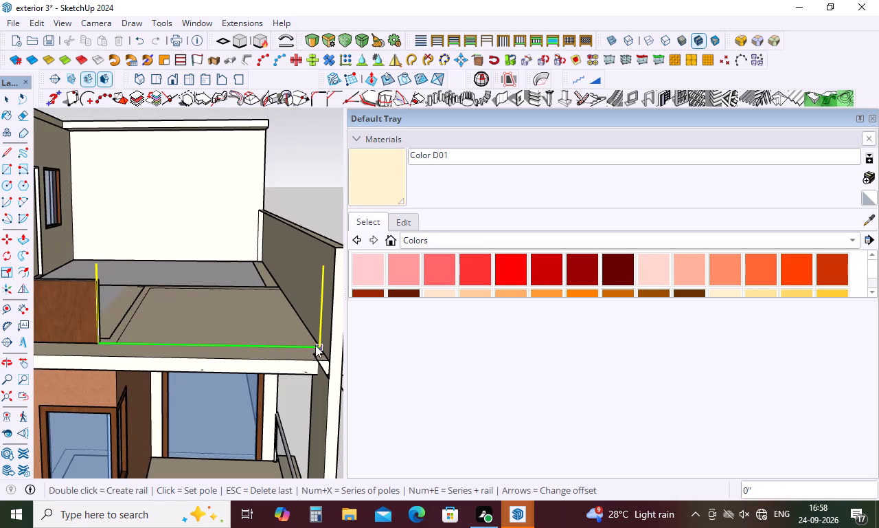
double_click(315, 345)
scroll(281, 259, down, 9)
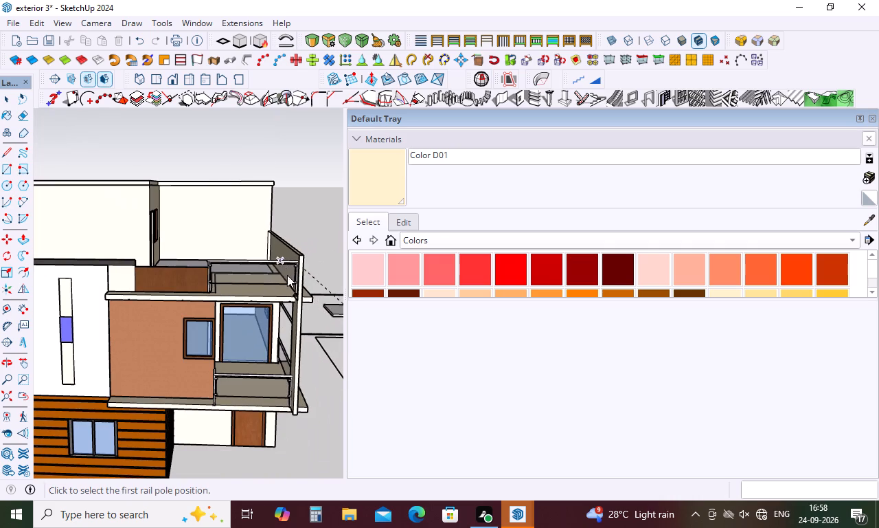
key(space)
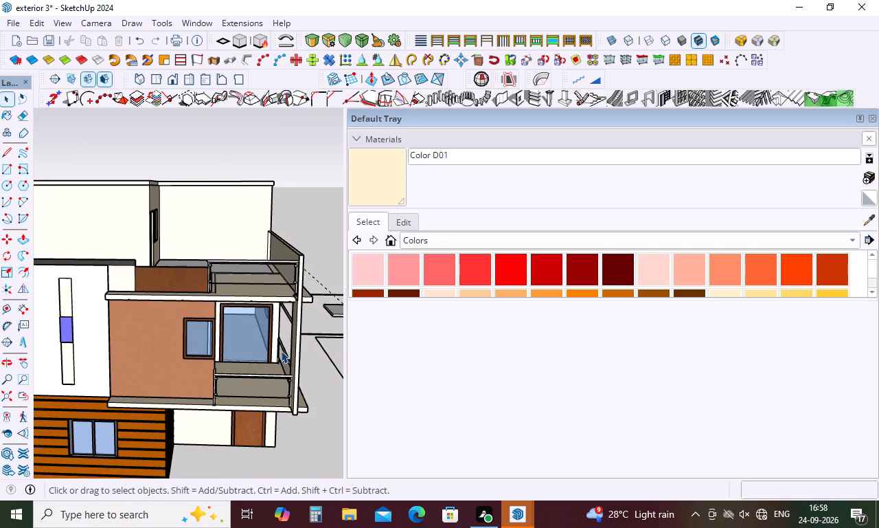
Paint the panel of the first-floor balcony's front railing with Translucent Glass Blue from Glass and Mirrors.
middle_drag(311, 340, 365, 341)
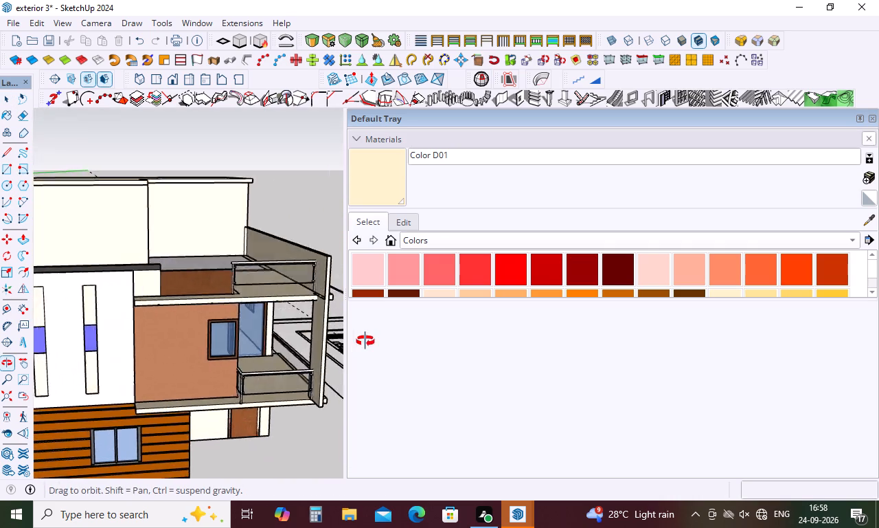
middle_drag(365, 341, 375, 318)
triple_click(290, 368)
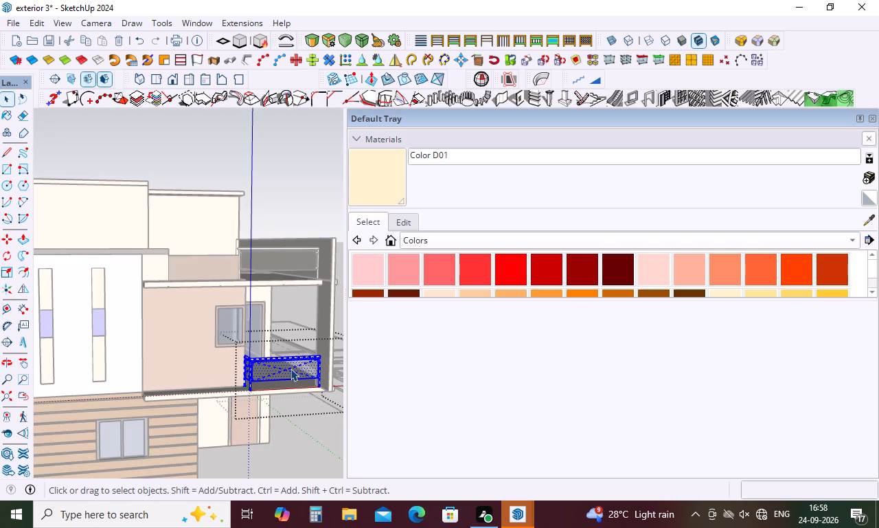
click(854, 238)
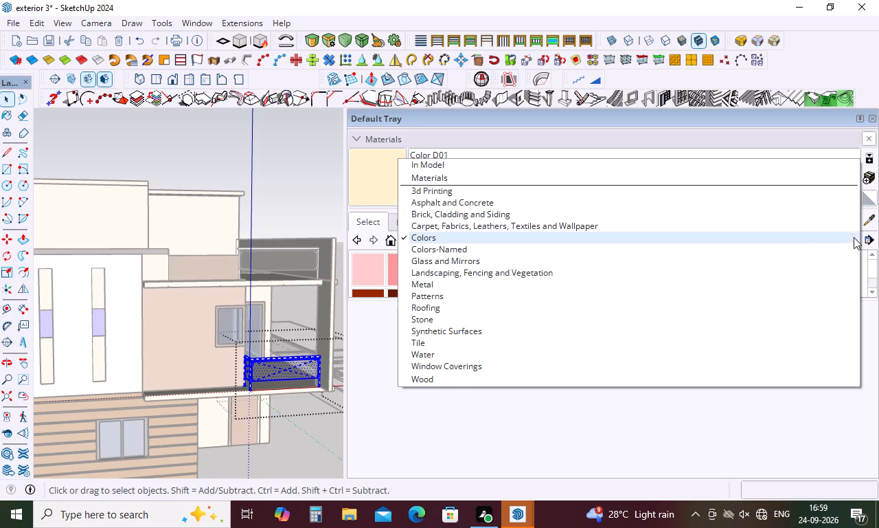
click(451, 262)
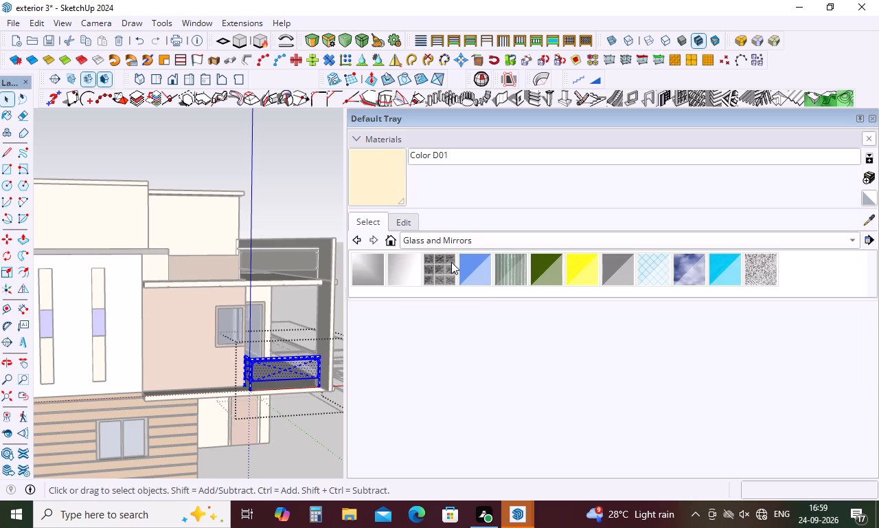
click(477, 272)
click(301, 371)
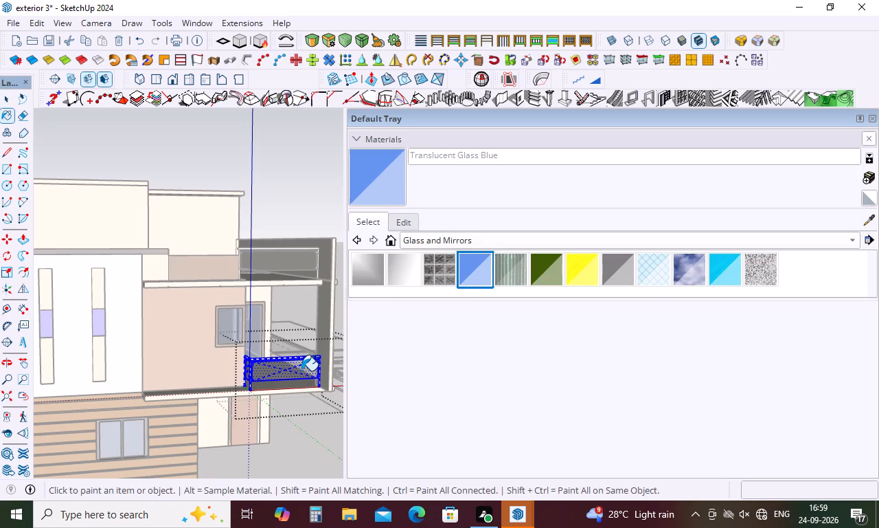
key(space)
click(285, 443)
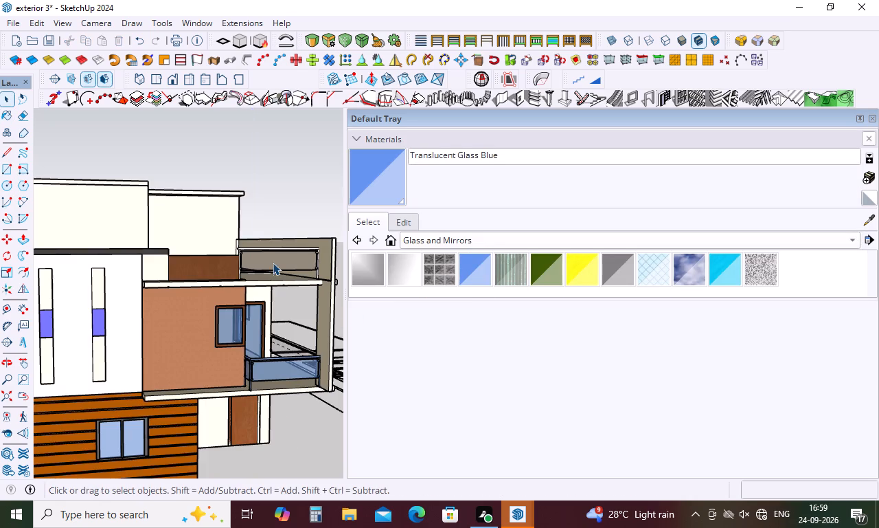
Paint the panel of the upper terrace's front railing with Translucent Glass Blue.
double_click(273, 263)
click(472, 265)
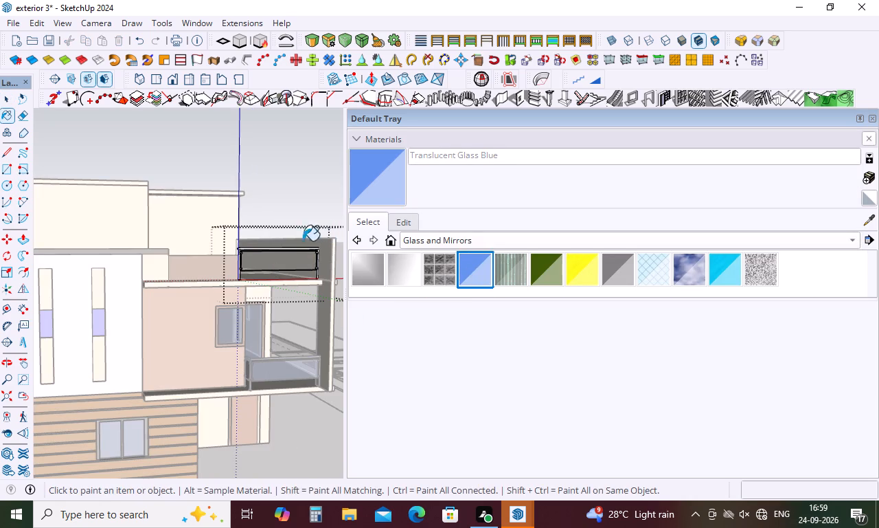
click(287, 261)
key(space)
click(297, 435)
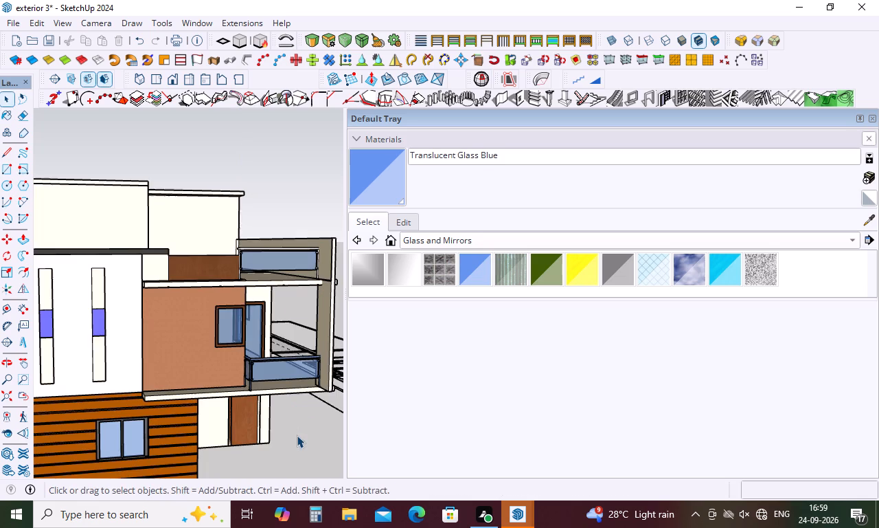
Paint the panel of the first-floor balcony's side railing with Translucent Glass Blue.
middle_drag(262, 363, 209, 375)
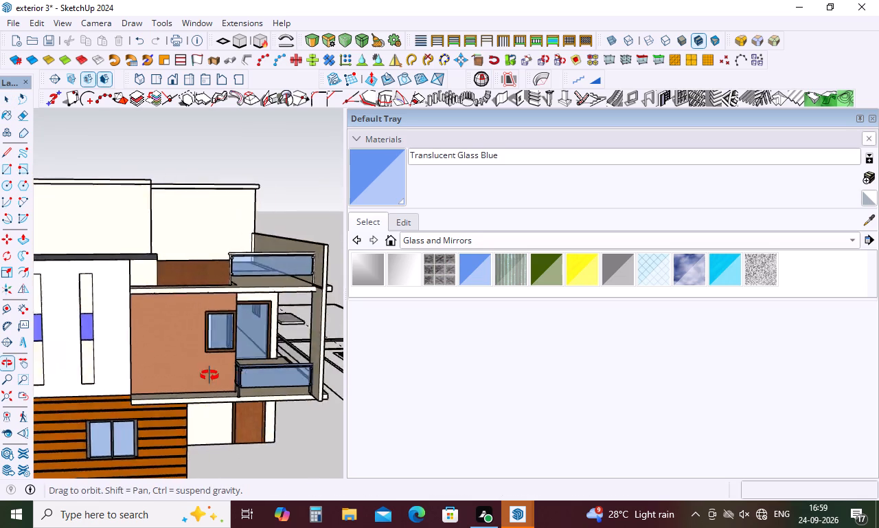
middle_drag(209, 375, 8, 352)
double_click(237, 368)
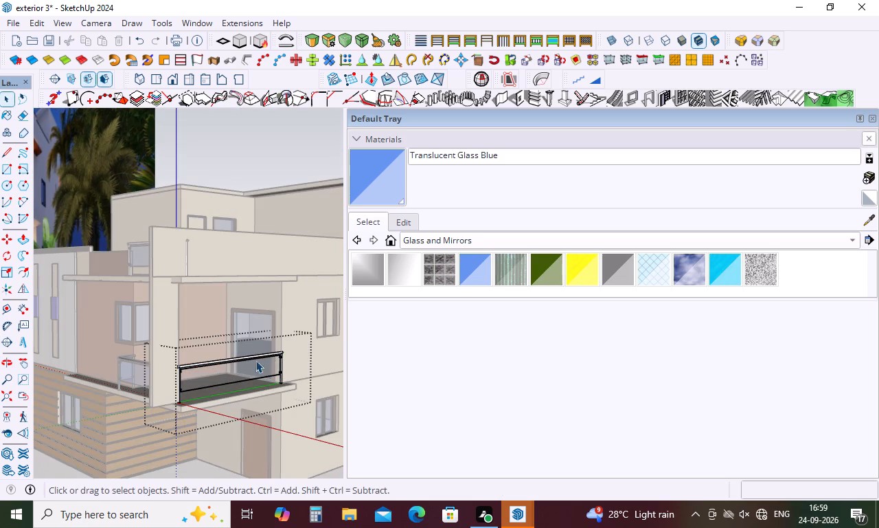
click(479, 269)
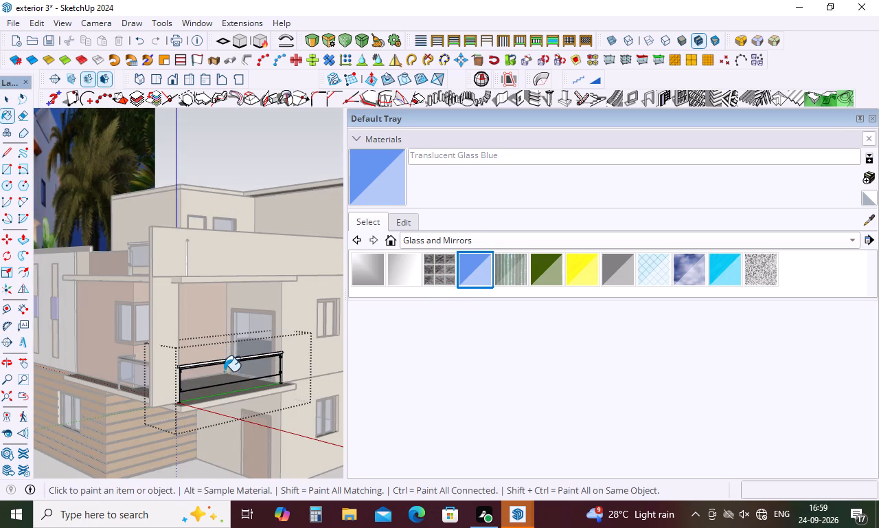
click(225, 372)
scroll(217, 316, down, 5)
key(space)
click(235, 448)
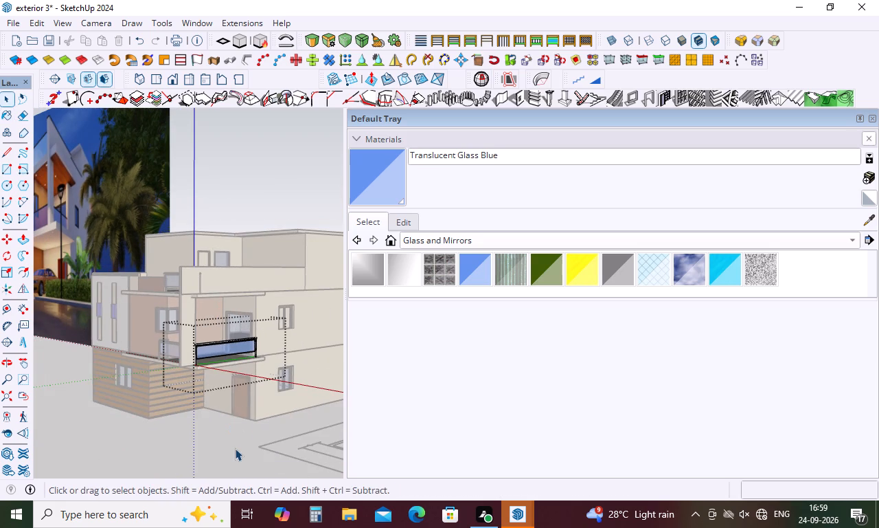
Examine the front elevation's glass railings and the joint between the front column and the side parapet.
middle_drag(231, 413, 311, 418)
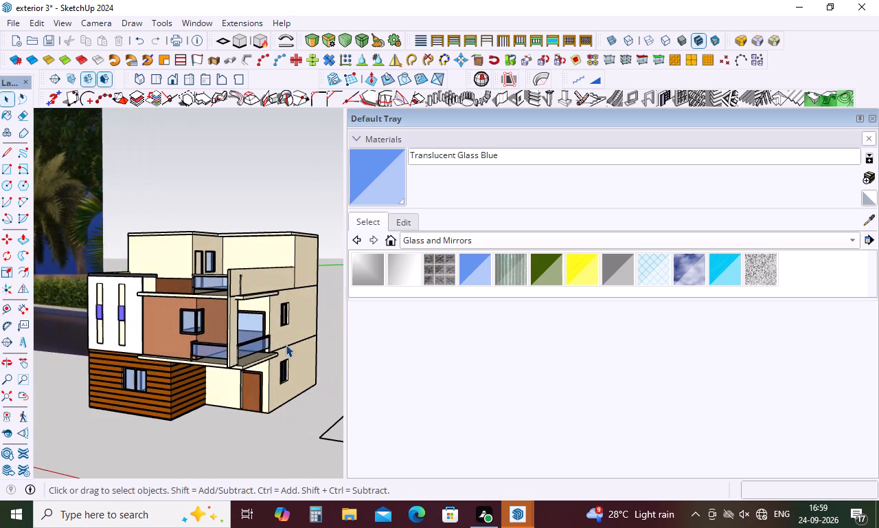
scroll(286, 344, down, 9)
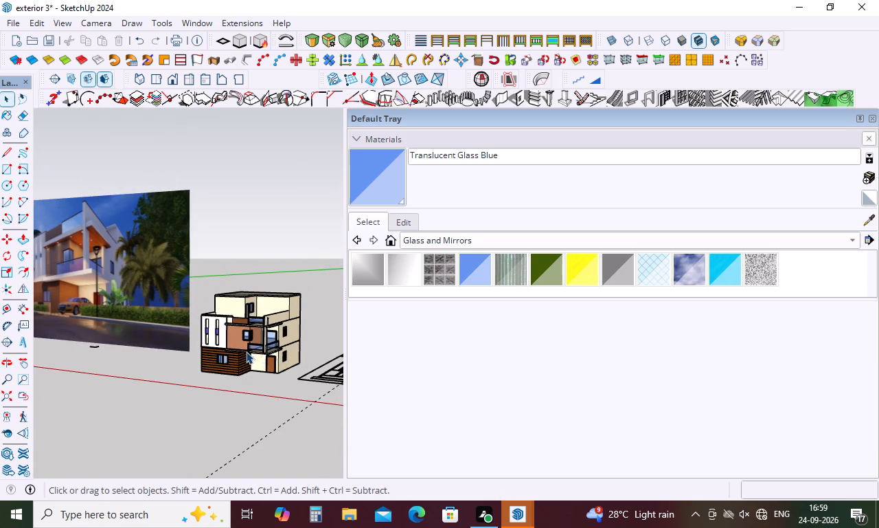
scroll(263, 311, up, 5)
scroll(288, 364, up, 5)
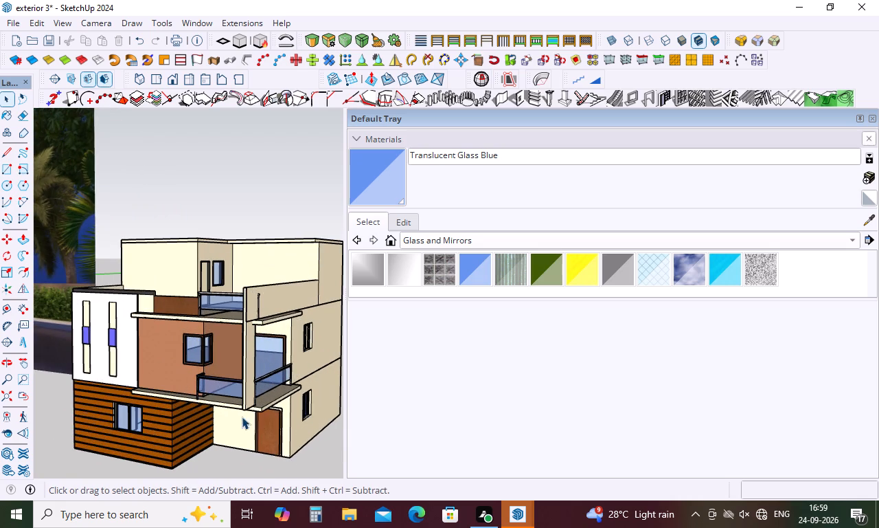
scroll(236, 410, up, 5)
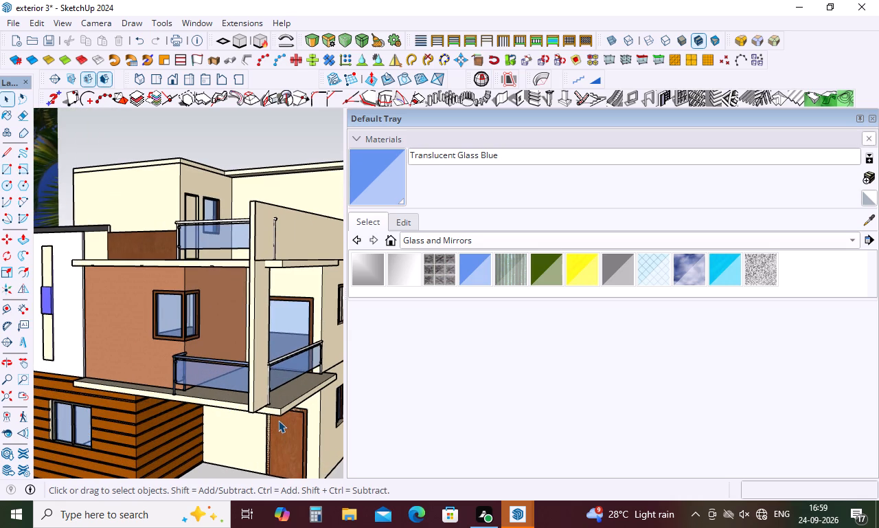
key(p)
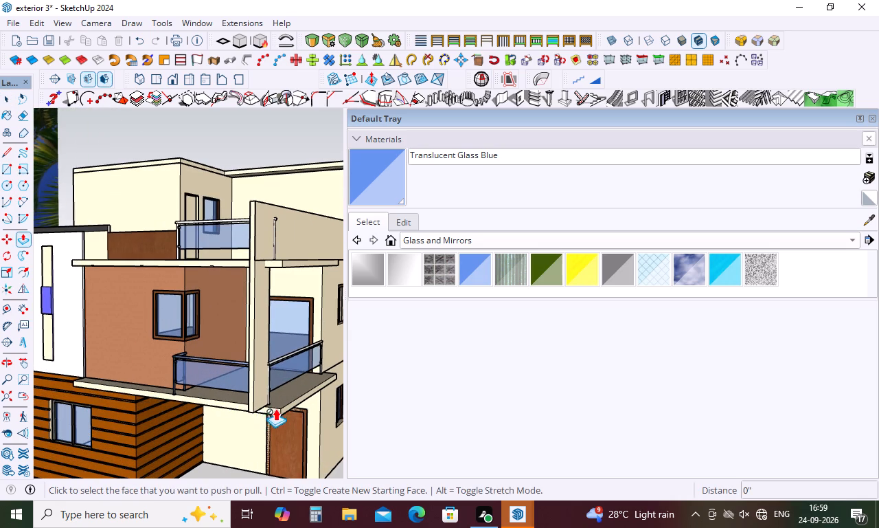
middle_drag(261, 408, 261, 296)
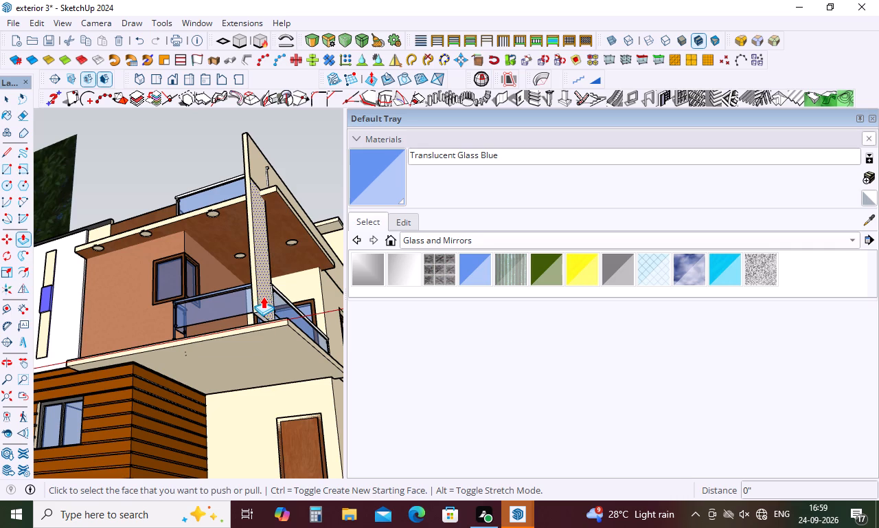
middle_drag(226, 242, 225, 254)
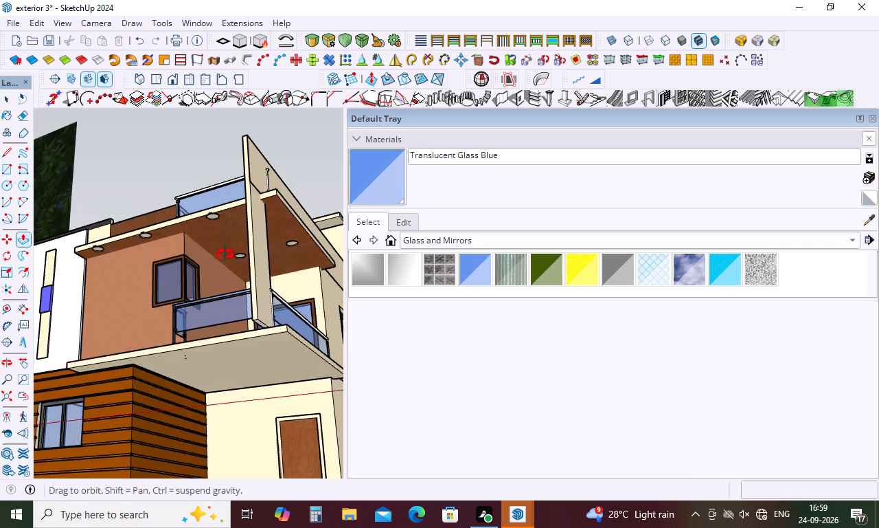
middle_drag(225, 254, 255, 357)
scroll(288, 263, up, 4)
middle_drag(288, 262, 238, 278)
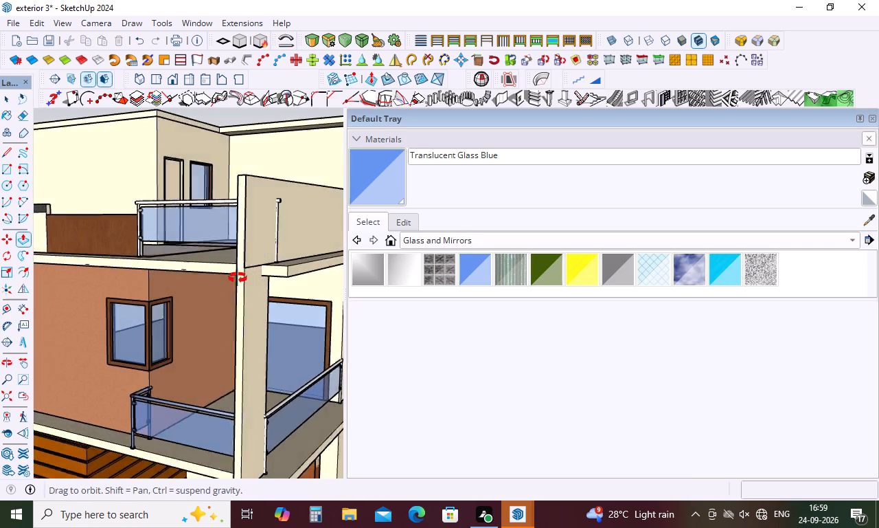
middle_drag(238, 278, 193, 281)
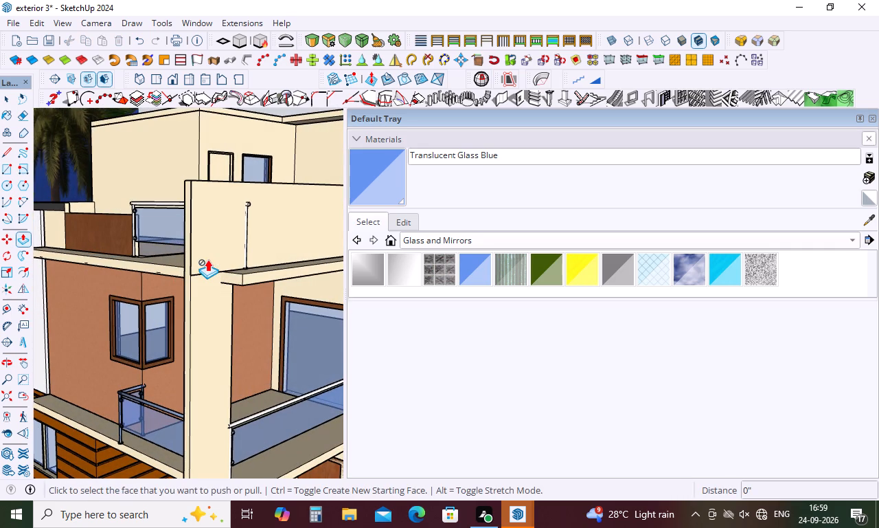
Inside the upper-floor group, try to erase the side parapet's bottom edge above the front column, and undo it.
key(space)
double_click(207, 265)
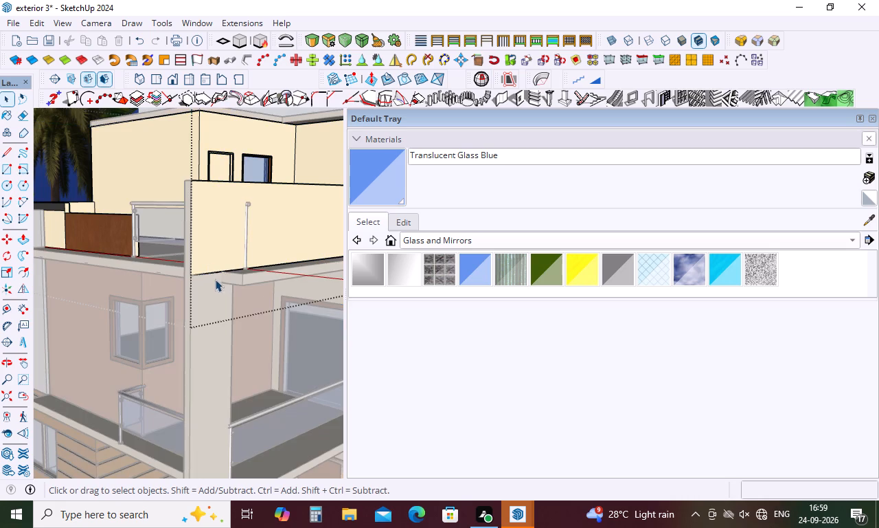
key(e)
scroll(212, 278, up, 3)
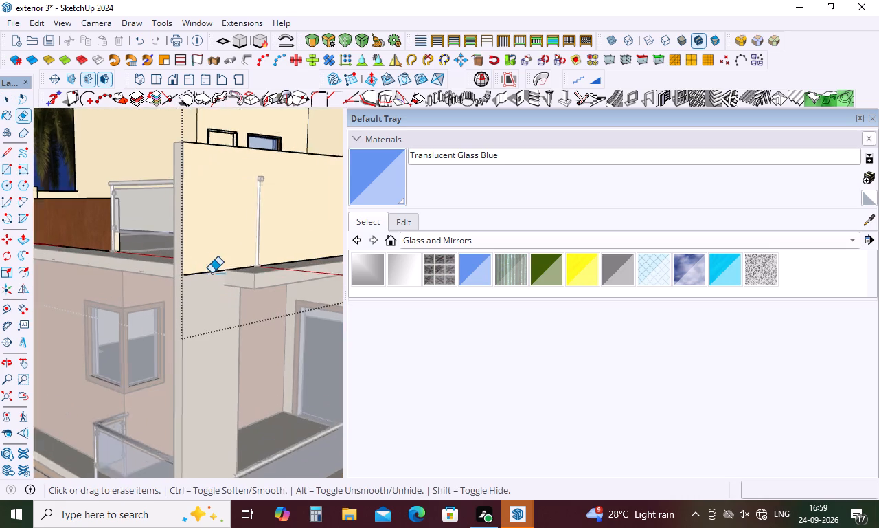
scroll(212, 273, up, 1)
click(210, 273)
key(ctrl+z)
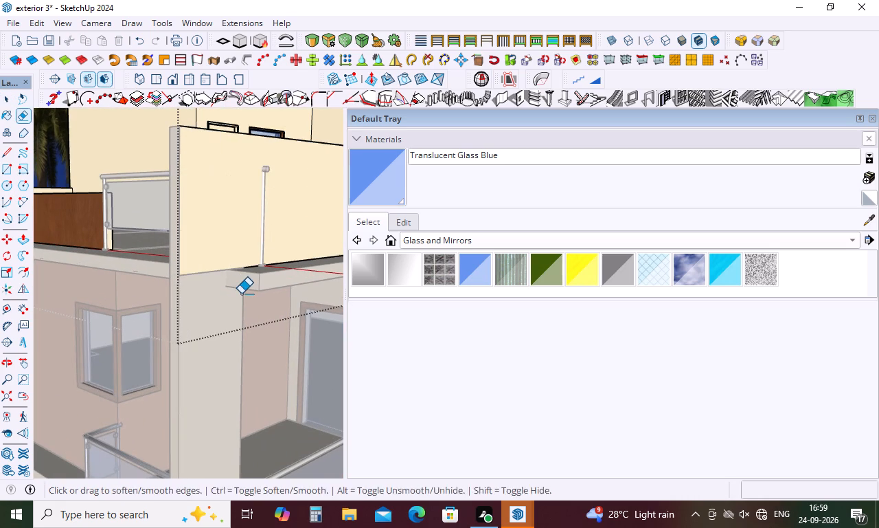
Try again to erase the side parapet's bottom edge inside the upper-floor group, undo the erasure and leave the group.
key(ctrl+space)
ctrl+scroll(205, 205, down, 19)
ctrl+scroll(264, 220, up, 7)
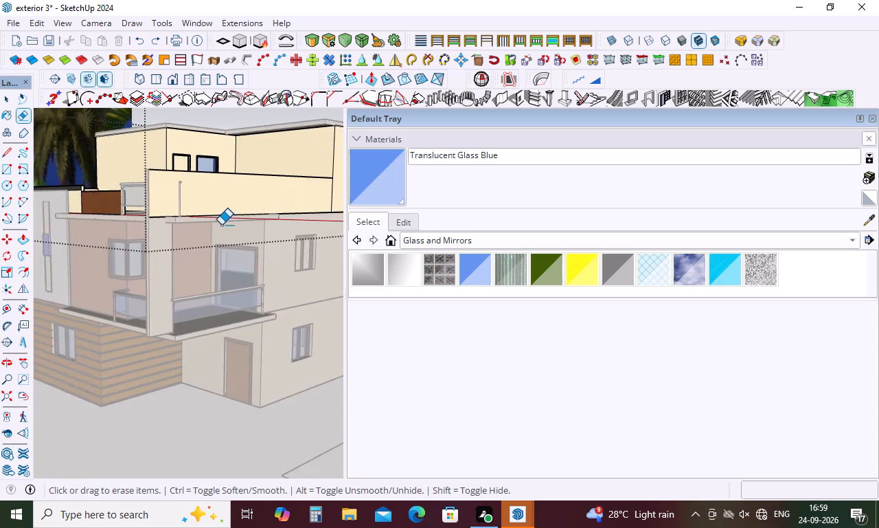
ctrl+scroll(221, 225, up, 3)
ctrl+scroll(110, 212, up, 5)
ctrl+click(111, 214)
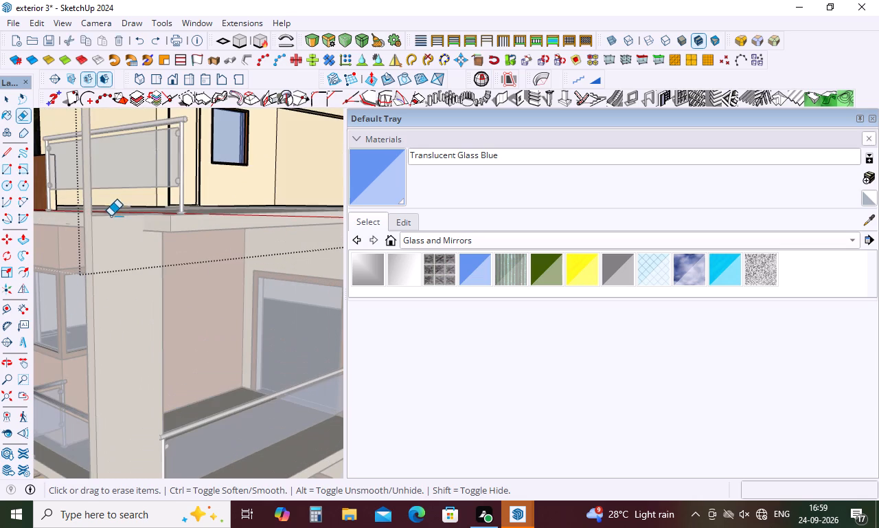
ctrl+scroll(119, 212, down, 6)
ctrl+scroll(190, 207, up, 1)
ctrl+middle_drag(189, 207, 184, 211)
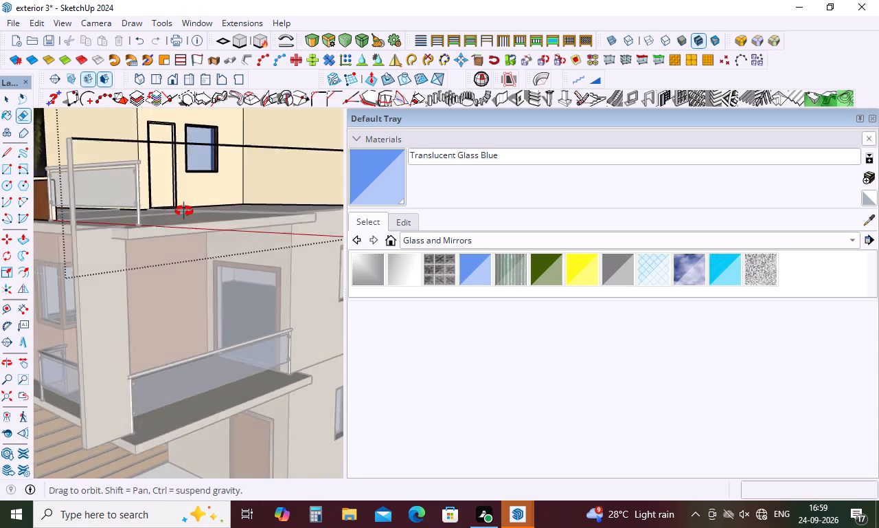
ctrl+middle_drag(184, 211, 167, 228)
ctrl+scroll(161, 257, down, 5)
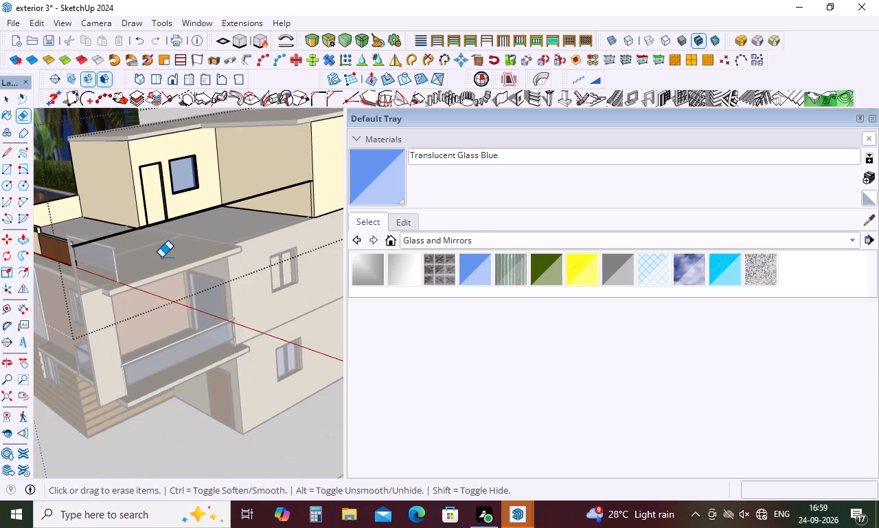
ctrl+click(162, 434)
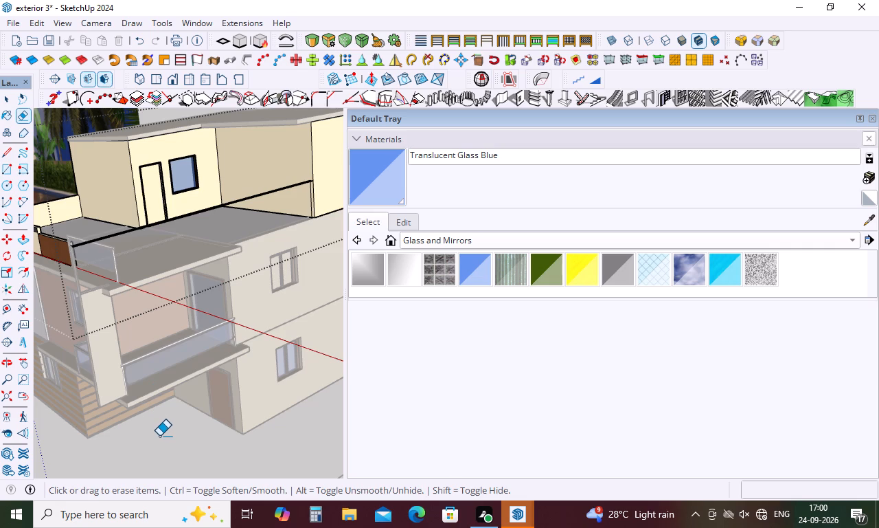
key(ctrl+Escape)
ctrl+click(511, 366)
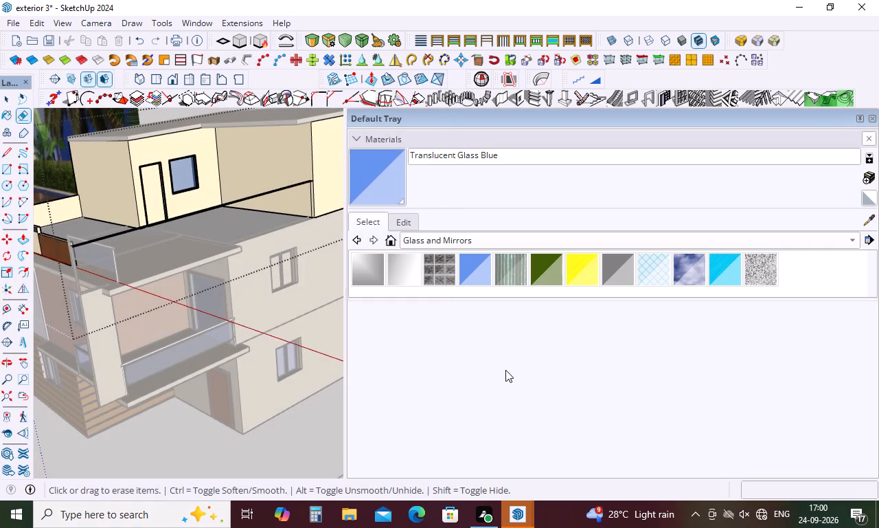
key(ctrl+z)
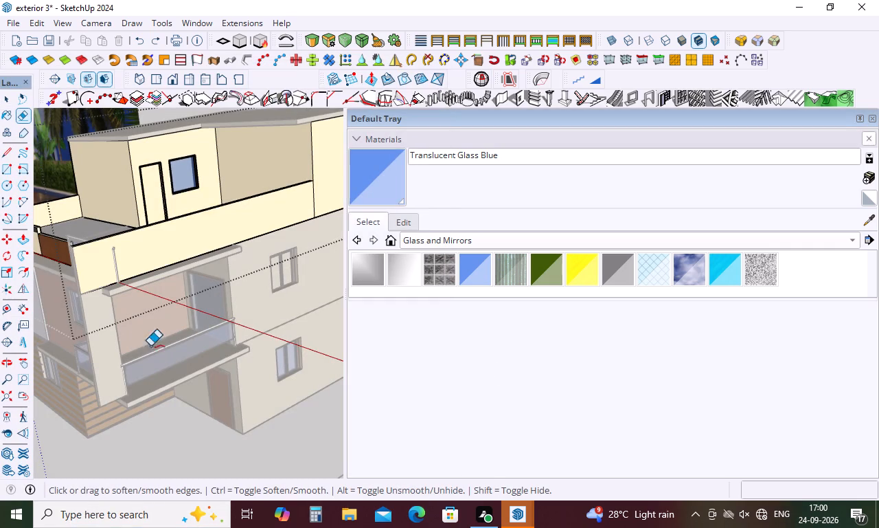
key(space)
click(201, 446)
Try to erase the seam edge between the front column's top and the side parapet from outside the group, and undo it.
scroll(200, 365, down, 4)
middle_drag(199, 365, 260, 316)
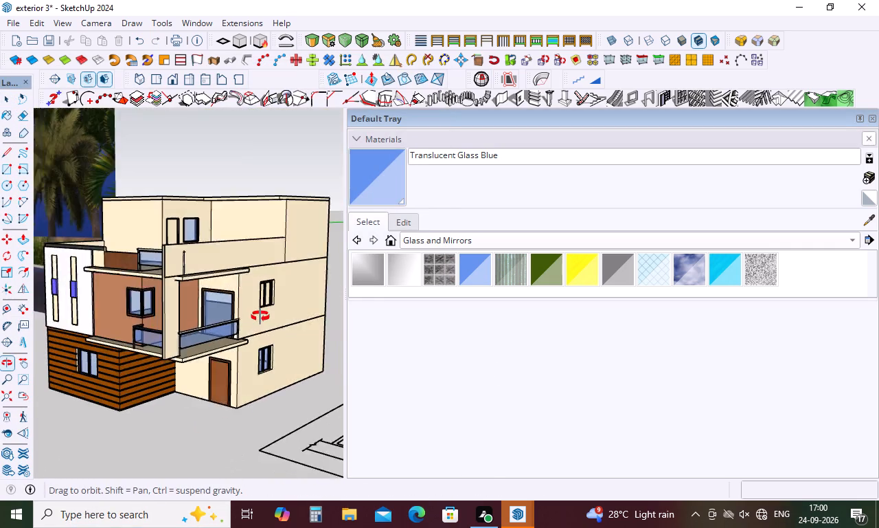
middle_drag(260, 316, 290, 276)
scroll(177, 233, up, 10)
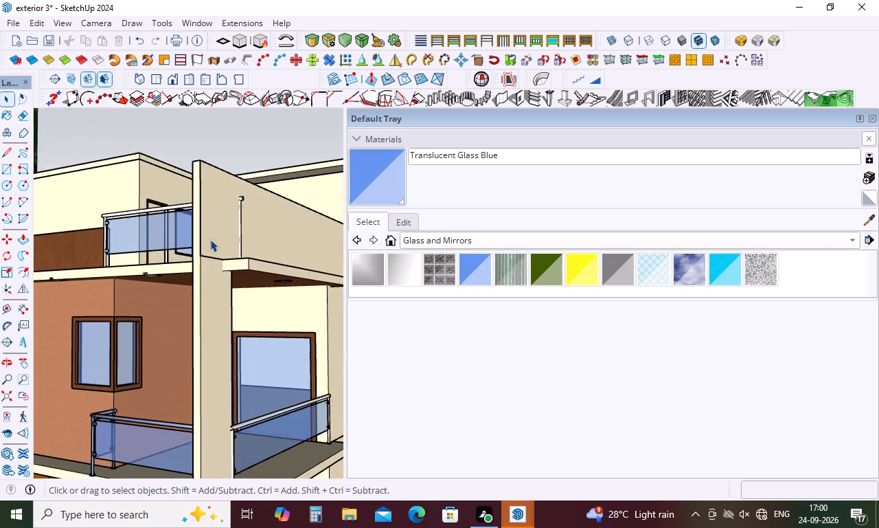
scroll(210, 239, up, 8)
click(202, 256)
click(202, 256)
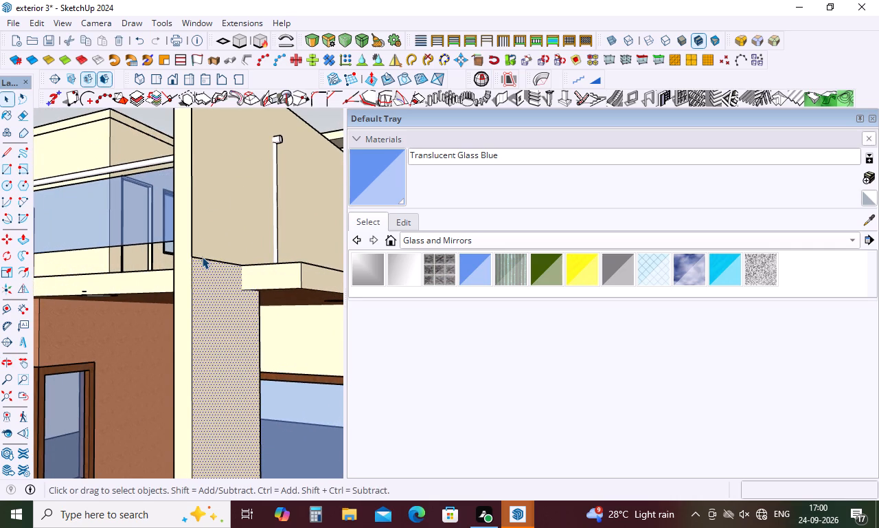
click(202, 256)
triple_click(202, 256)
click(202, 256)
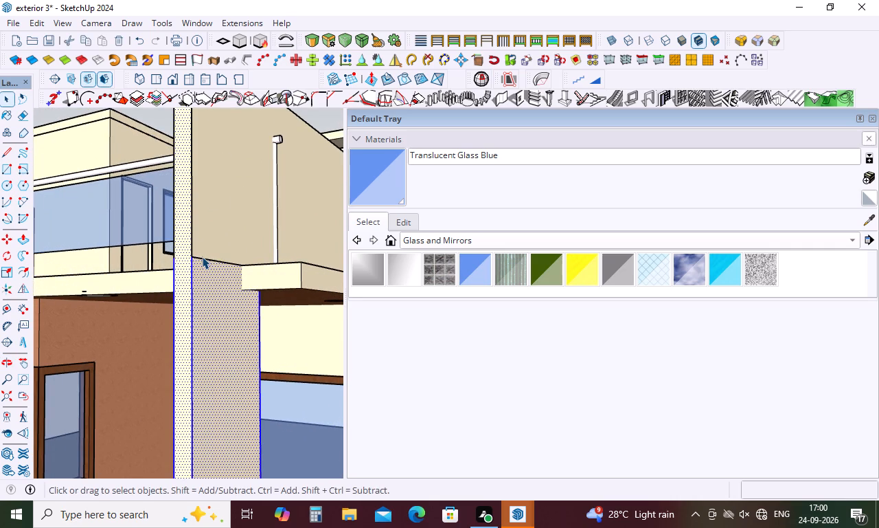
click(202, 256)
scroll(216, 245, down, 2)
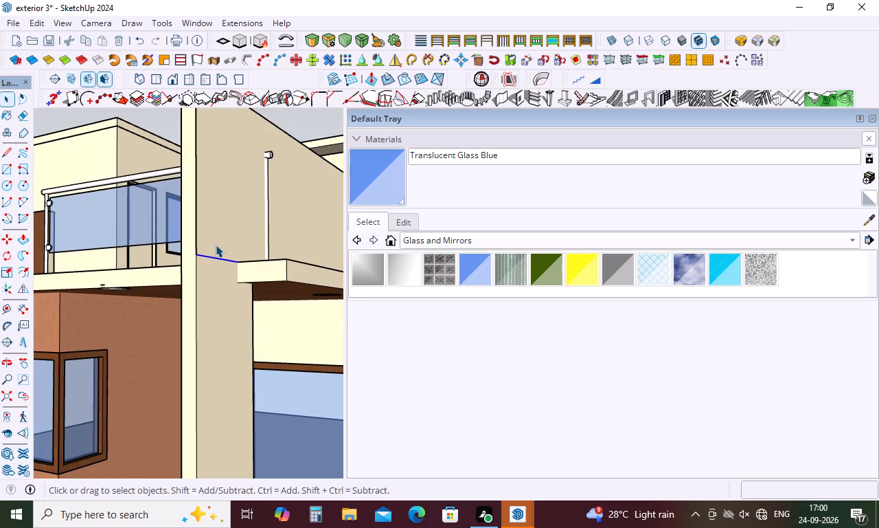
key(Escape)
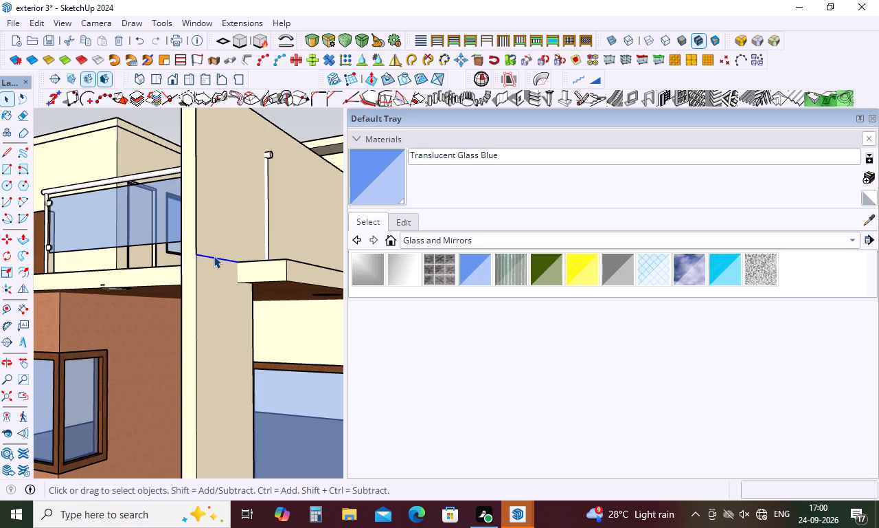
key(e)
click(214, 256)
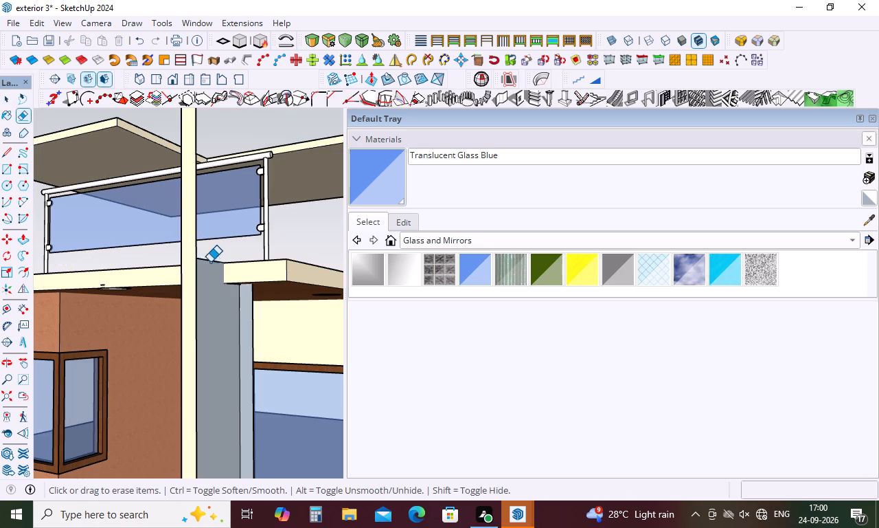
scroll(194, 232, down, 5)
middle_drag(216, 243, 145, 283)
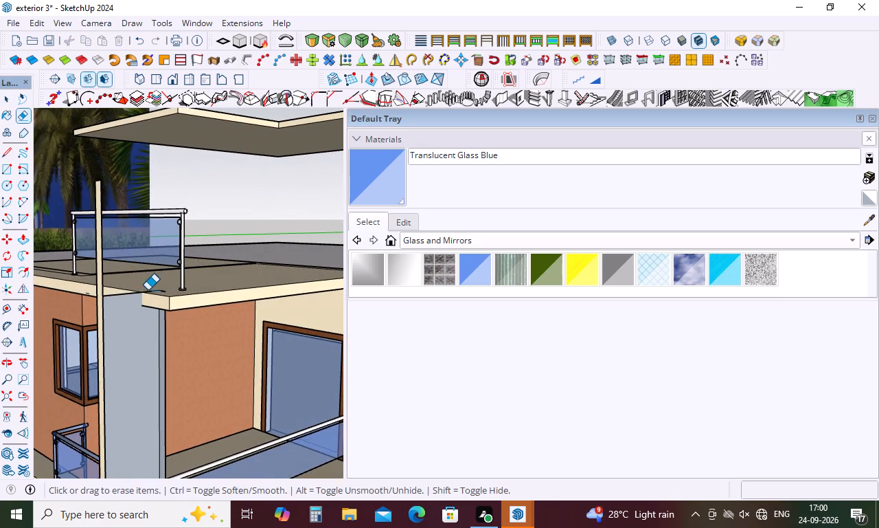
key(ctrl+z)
Erase the side parapet's bottom edge above the front column inside the upper-floor group, and leave the group.
key(space)
double_click(154, 267)
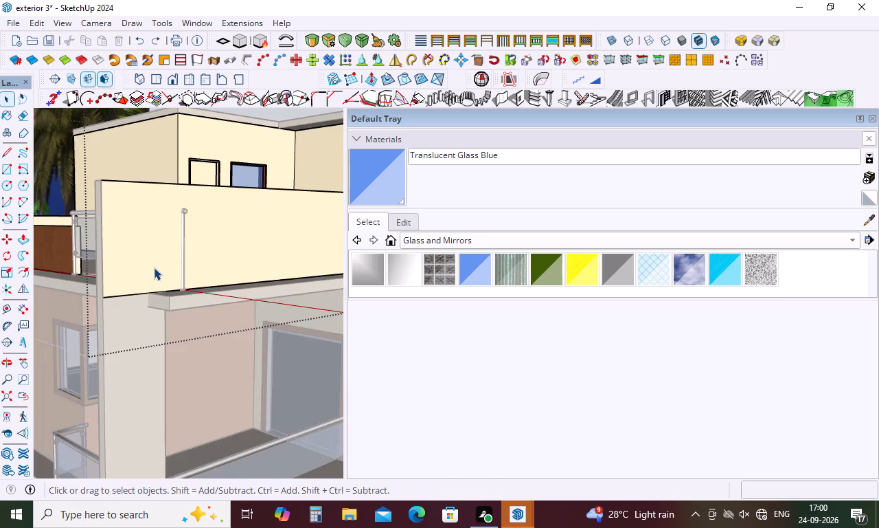
key(e)
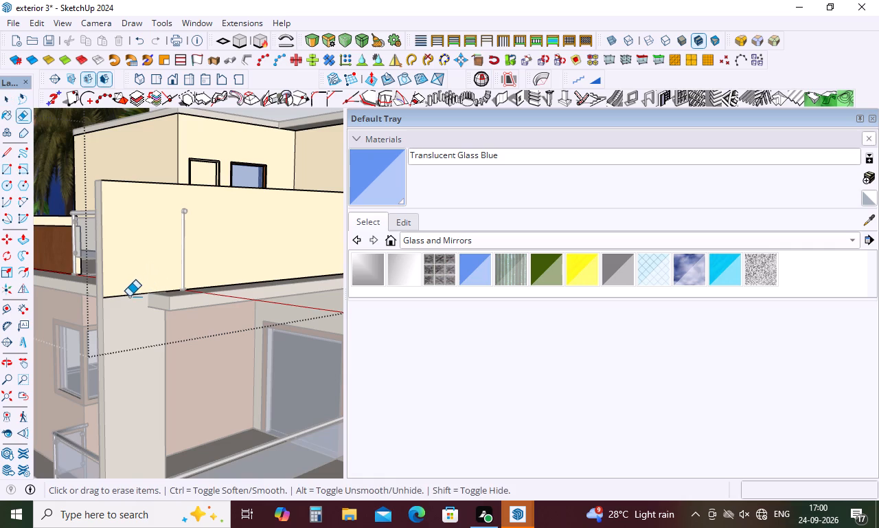
click(128, 295)
scroll(122, 234, down, 5)
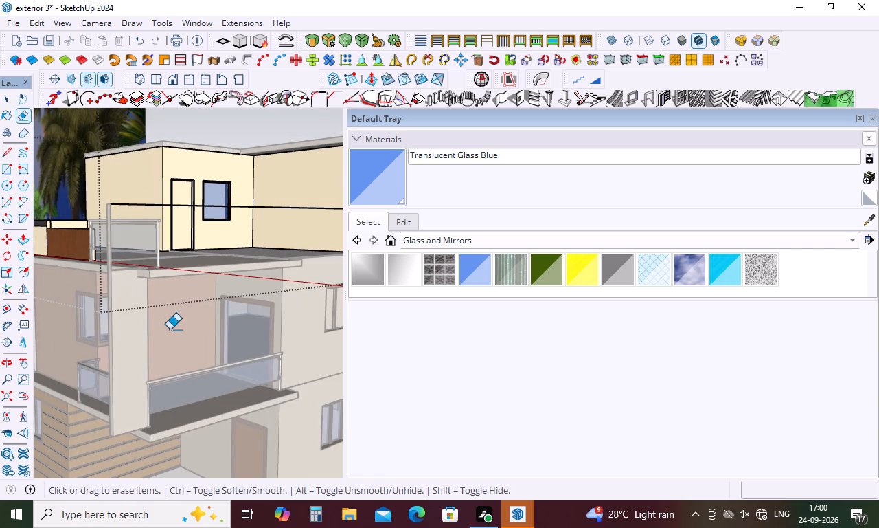
scroll(139, 250, down, 5)
key(space)
click(185, 421)
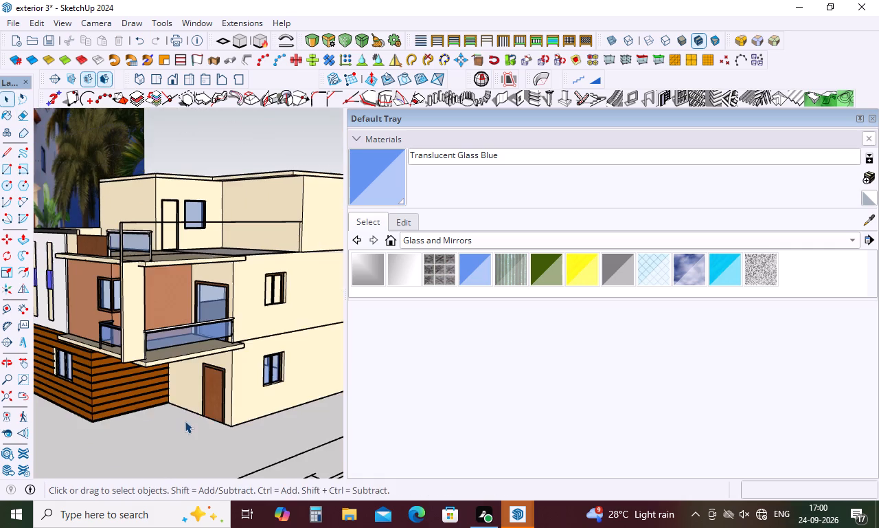
Erase the top edge of the front column's outer face, just below the side parapet.
scroll(130, 216, up, 4)
double_click(127, 322)
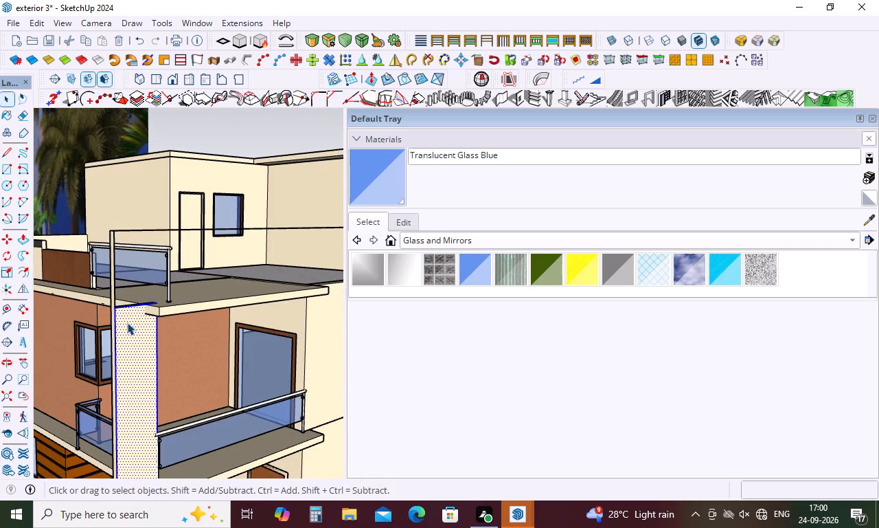
scroll(139, 284, up, 9)
key(e)
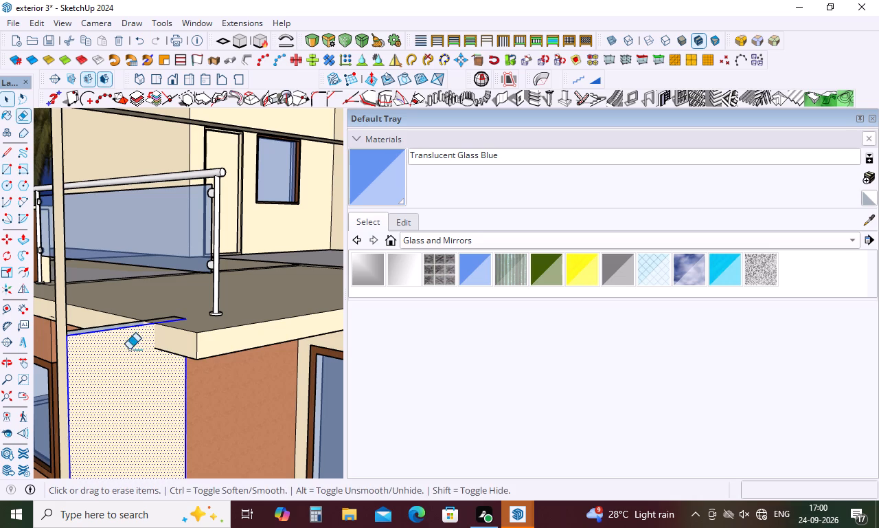
click(111, 333)
key(Escape)
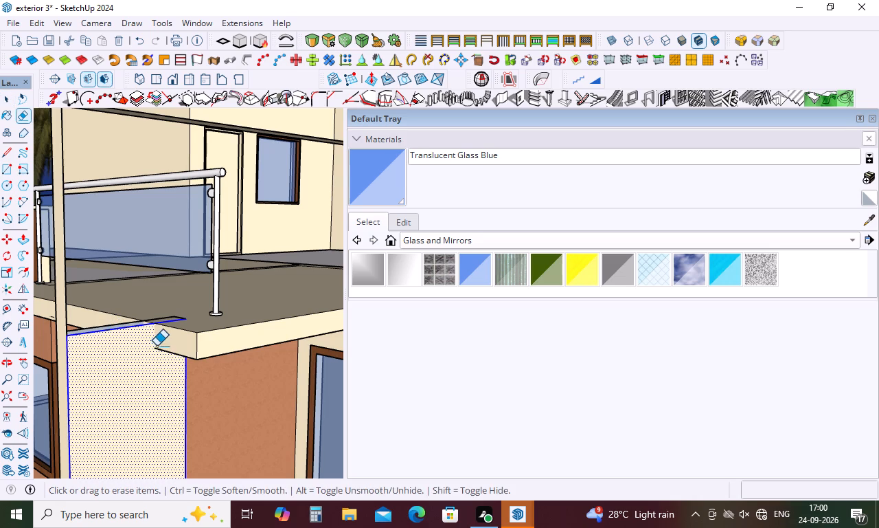
click(129, 332)
click(130, 329)
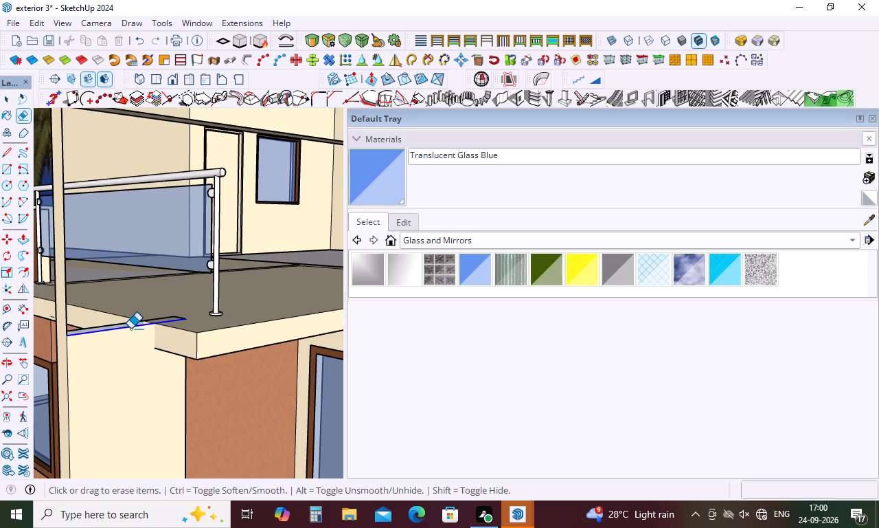
scroll(109, 272, down, 9)
middle_drag(225, 368, 212, 360)
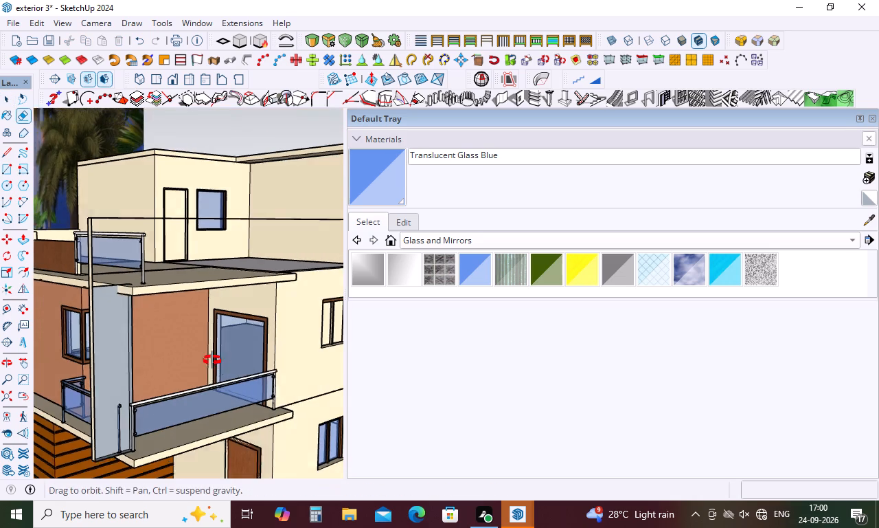
middle_drag(212, 360, 175, 343)
scroll(179, 319, down, 5)
key(space)
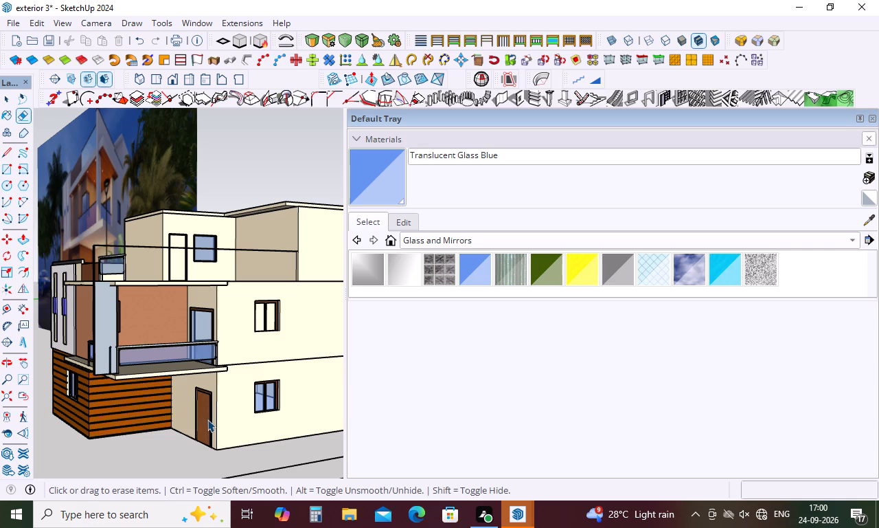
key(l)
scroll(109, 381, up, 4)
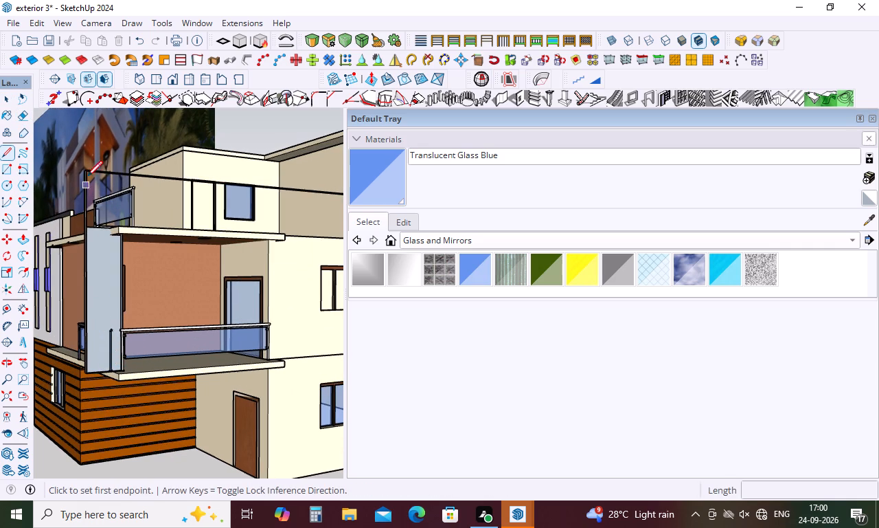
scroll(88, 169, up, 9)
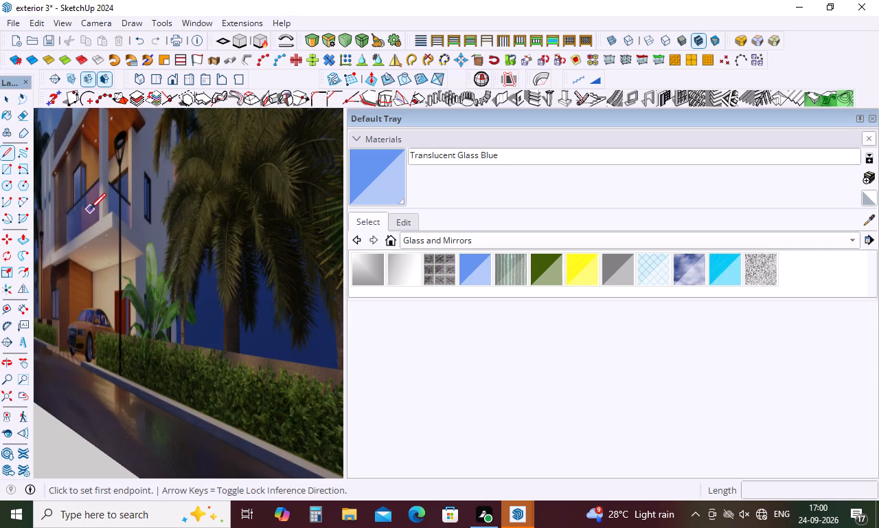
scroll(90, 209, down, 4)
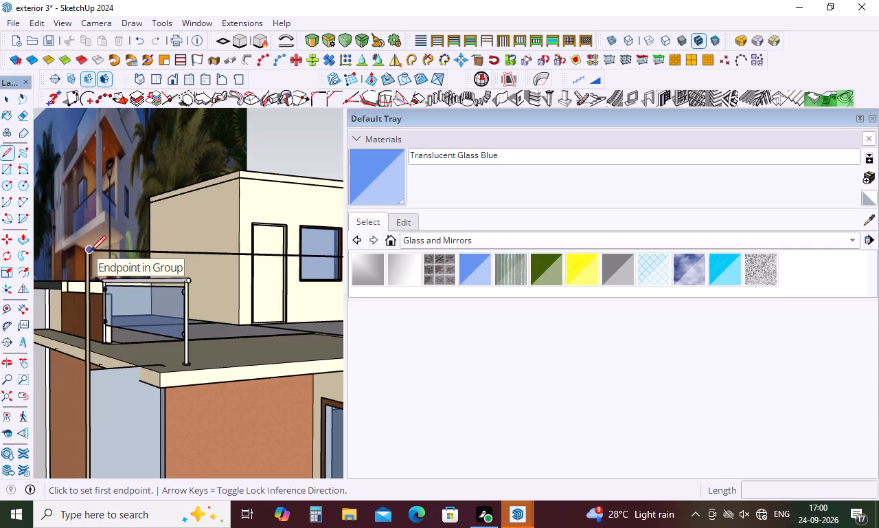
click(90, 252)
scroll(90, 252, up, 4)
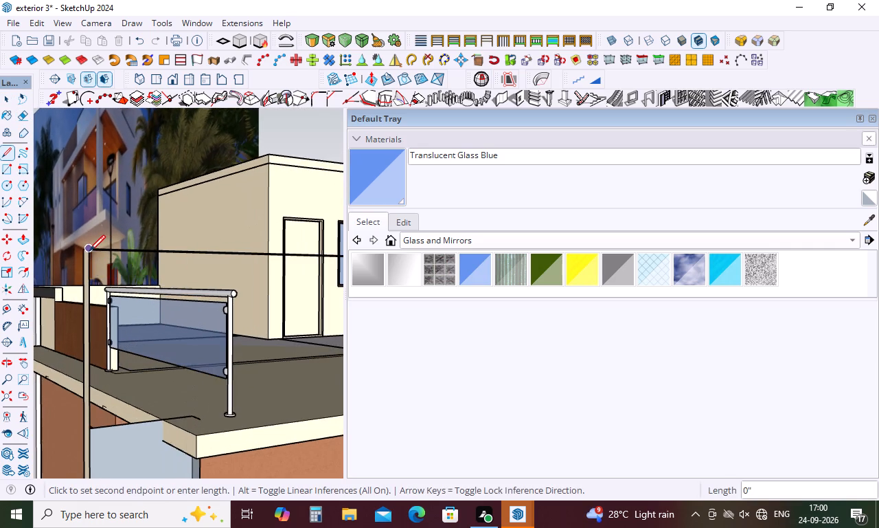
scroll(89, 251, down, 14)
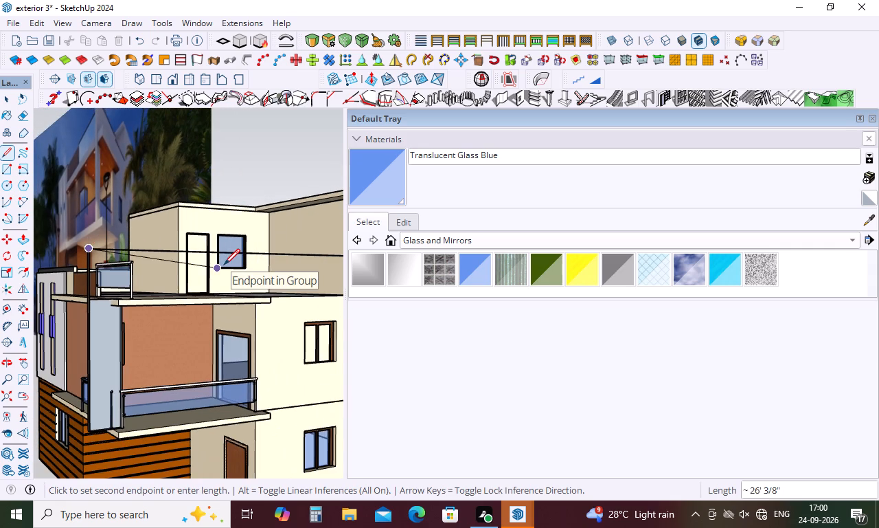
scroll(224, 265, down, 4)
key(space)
Draw a 4' high rectangle over the side parapet's open inner side, from the upper room's wall to the front column.
text(r)
scroll(149, 243, up, 5)
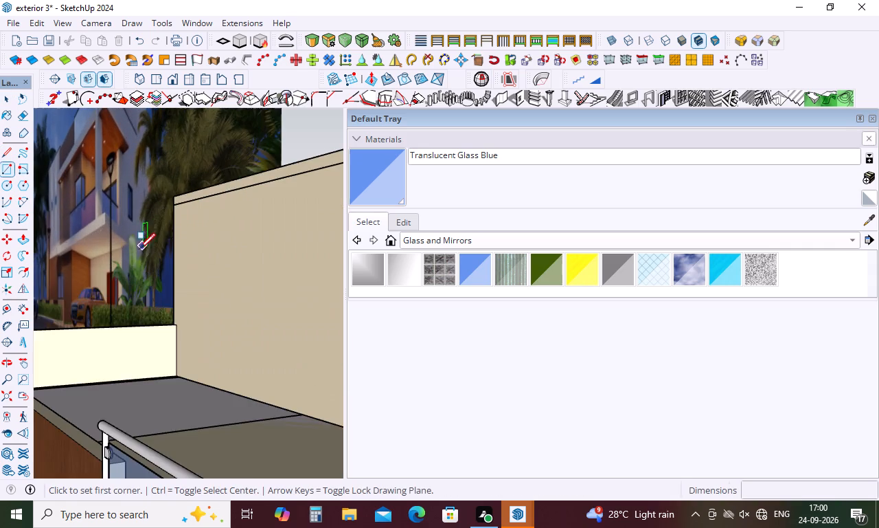
scroll(130, 258, down, 5)
scroll(126, 289, up, 9)
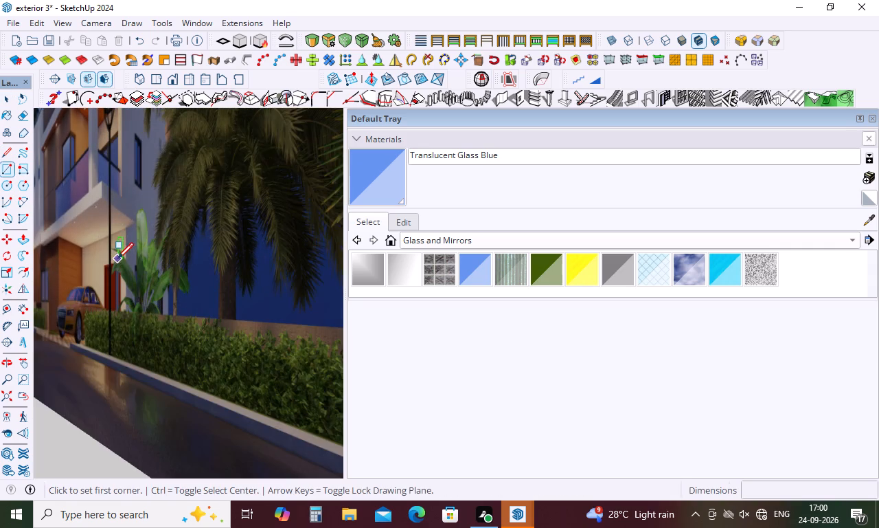
scroll(116, 257, down, 9)
middle_drag(118, 280, 507, 361)
scroll(226, 291, up, 5)
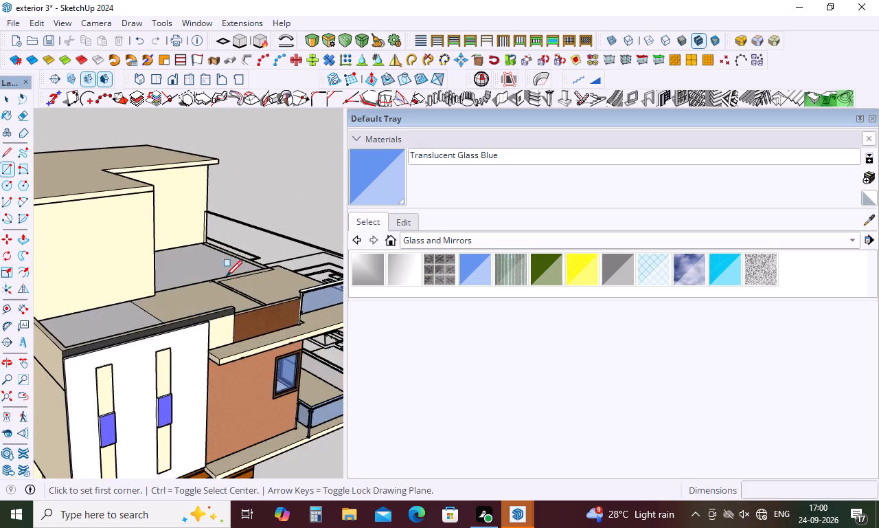
scroll(213, 224, up, 4)
click(173, 172)
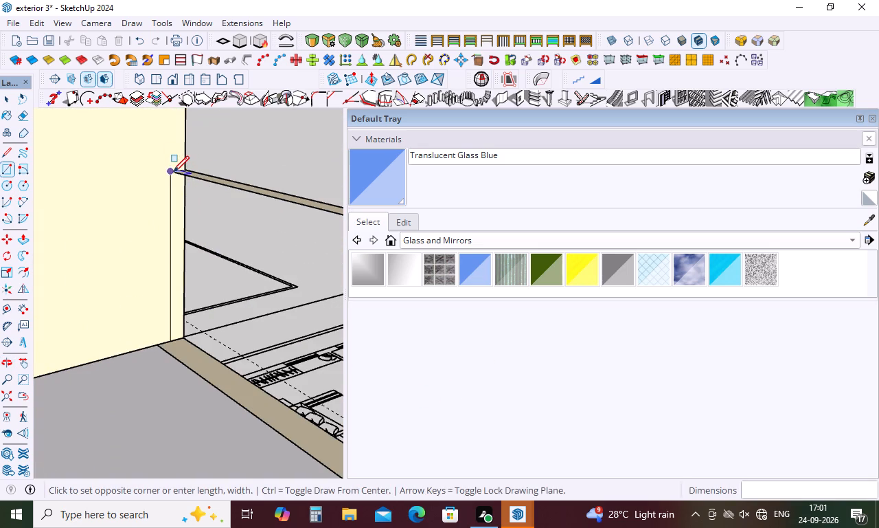
scroll(173, 170, down, 14)
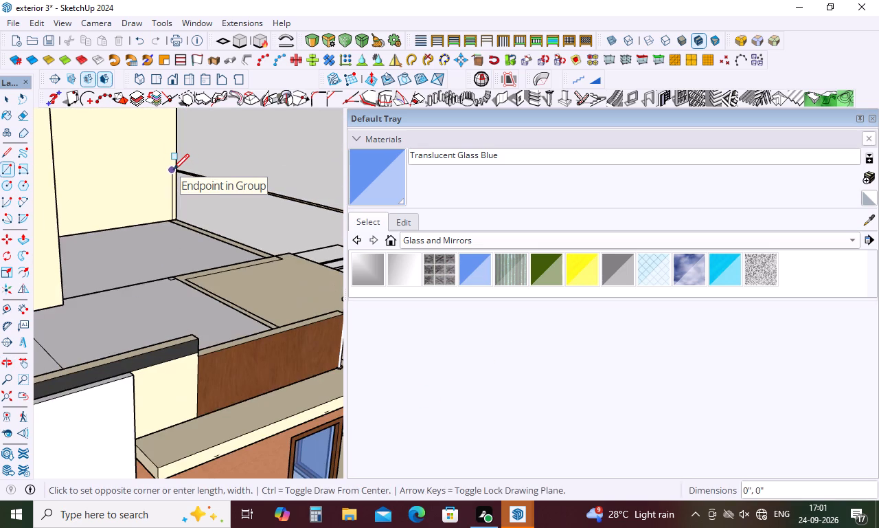
scroll(173, 170, down, 4)
scroll(283, 205, down, 5)
scroll(309, 228, up, 15)
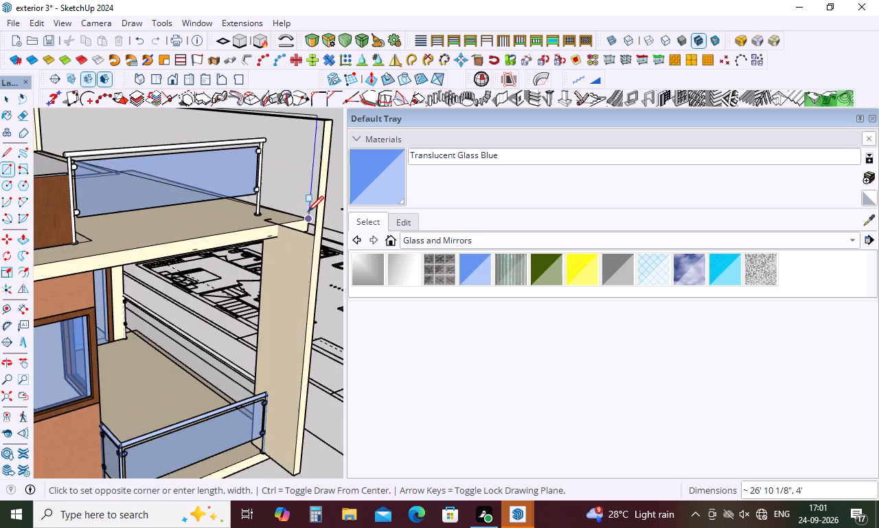
scroll(308, 212, up, 4)
scroll(280, 212, down, 4)
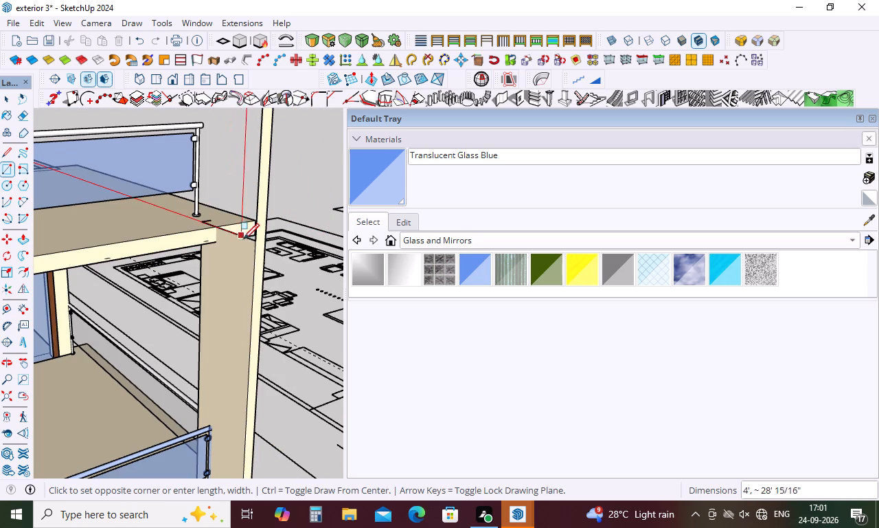
click(252, 238)
Draw a 4' by 28' 9 1/16" rectangle over the side parapet's outer side, from its top front corner to its bottom rear corner.
scroll(197, 239, down, 10)
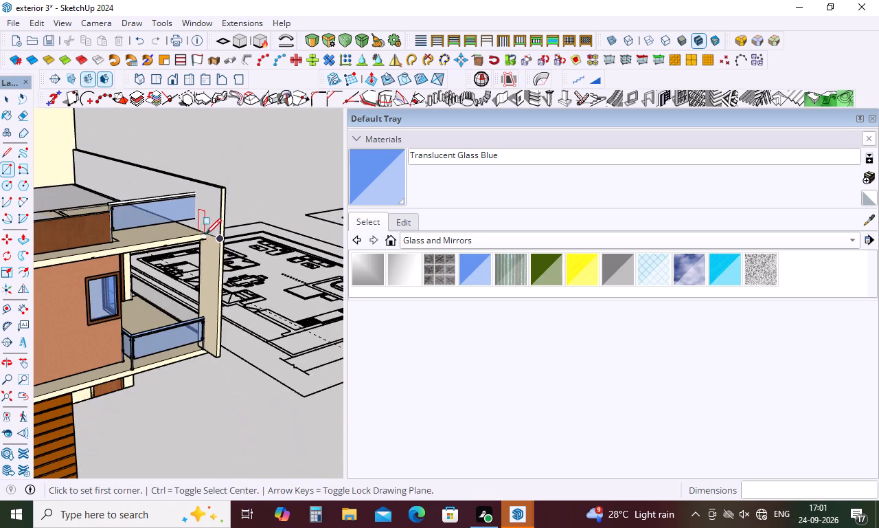
scroll(214, 231, down, 4)
middle_drag(238, 222, 0, 235)
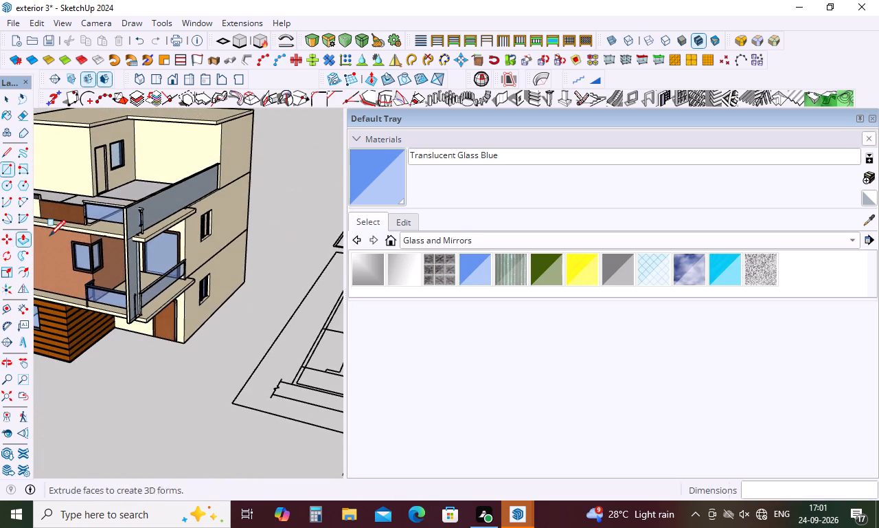
middle_drag(293, 256, 137, 236)
scroll(105, 205, up, 4)
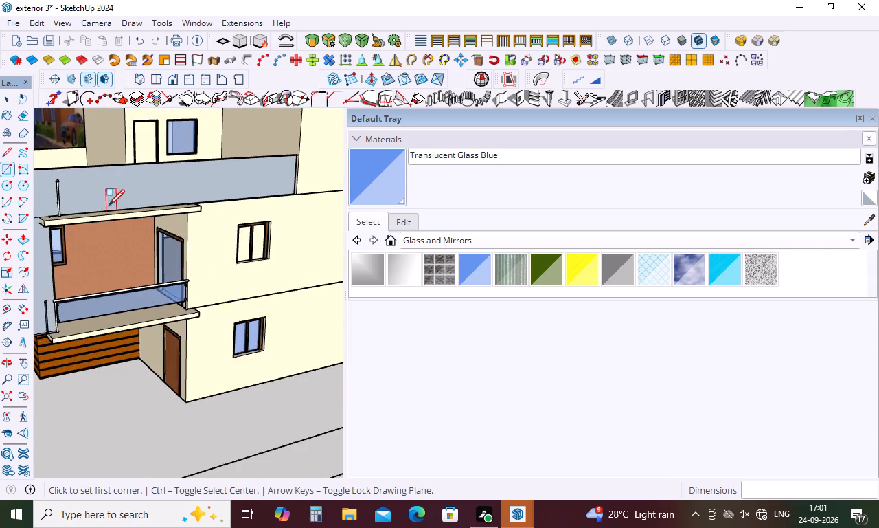
scroll(111, 206, down, 5)
scroll(56, 183, up, 9)
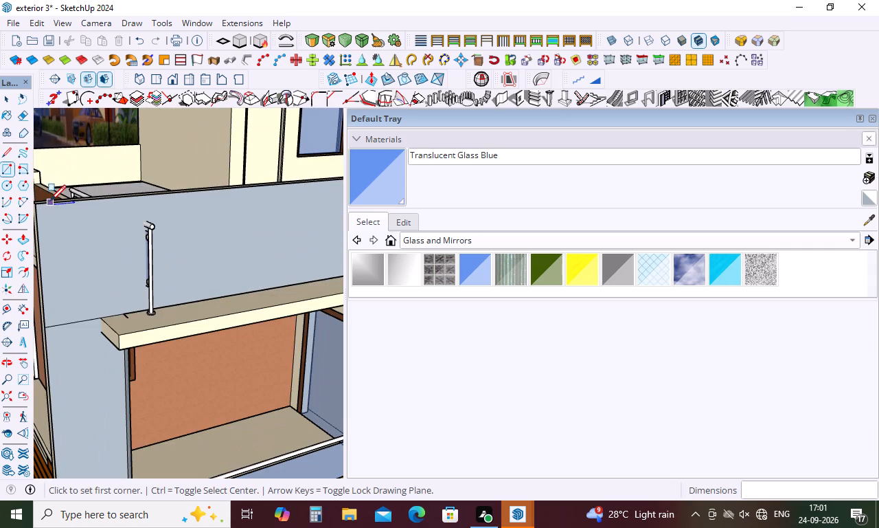
scroll(67, 192, down, 4)
scroll(45, 198, up, 5)
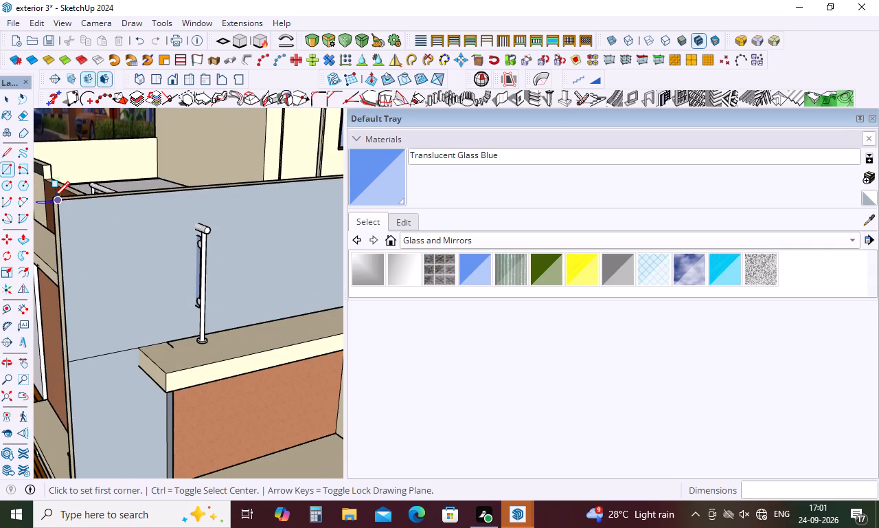
scroll(54, 197, up, 8)
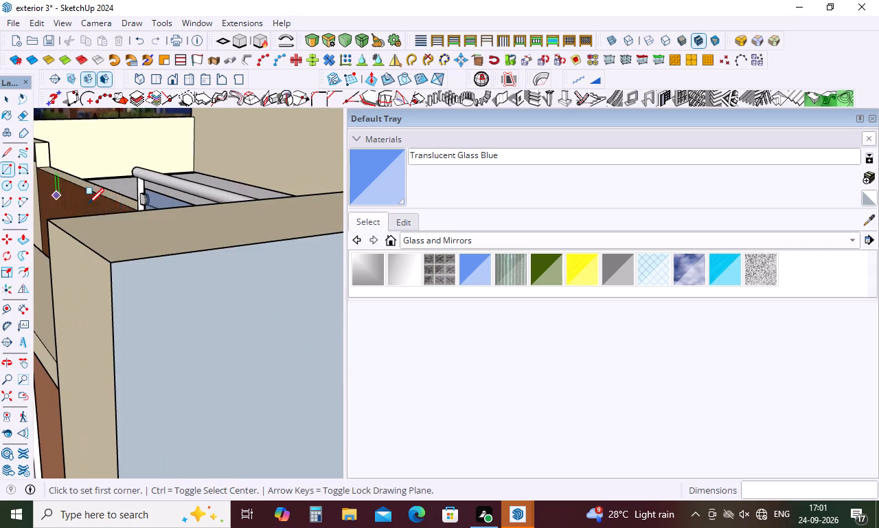
click(111, 264)
scroll(64, 183, down, 10)
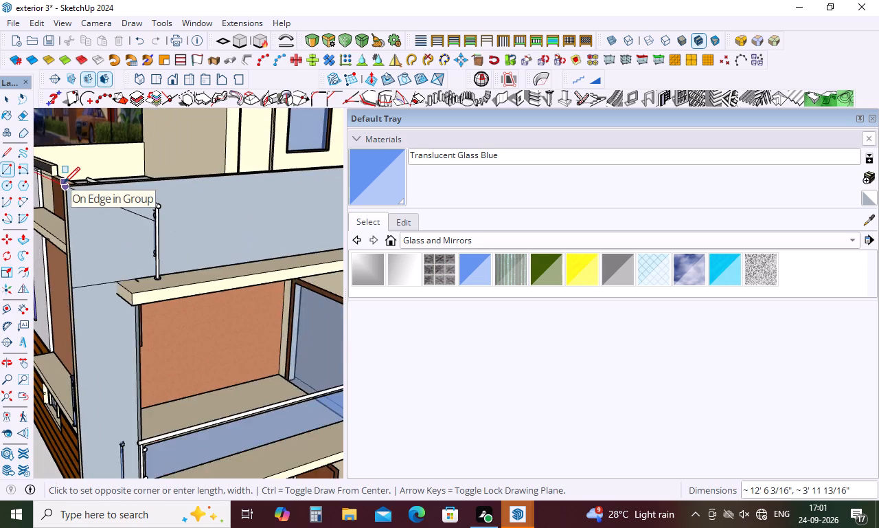
scroll(64, 183, down, 9)
scroll(362, 211, down, 1)
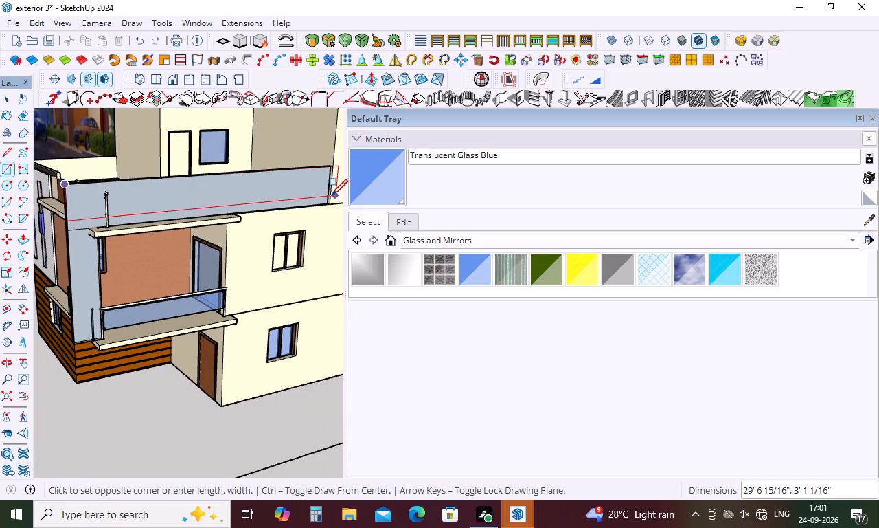
scroll(330, 195, up, 8)
click(328, 209)
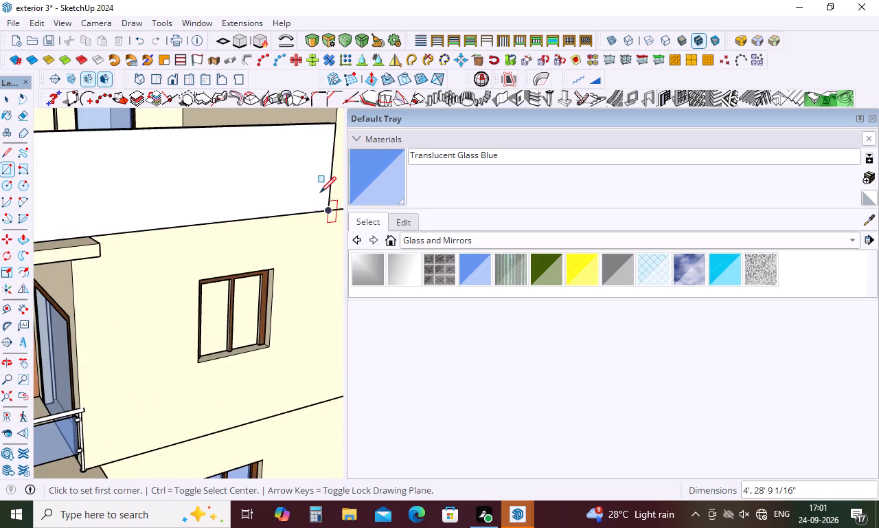
Erase the seam edge between the side parapet's new outer face and the front column.
scroll(317, 188, down, 14)
key(space)
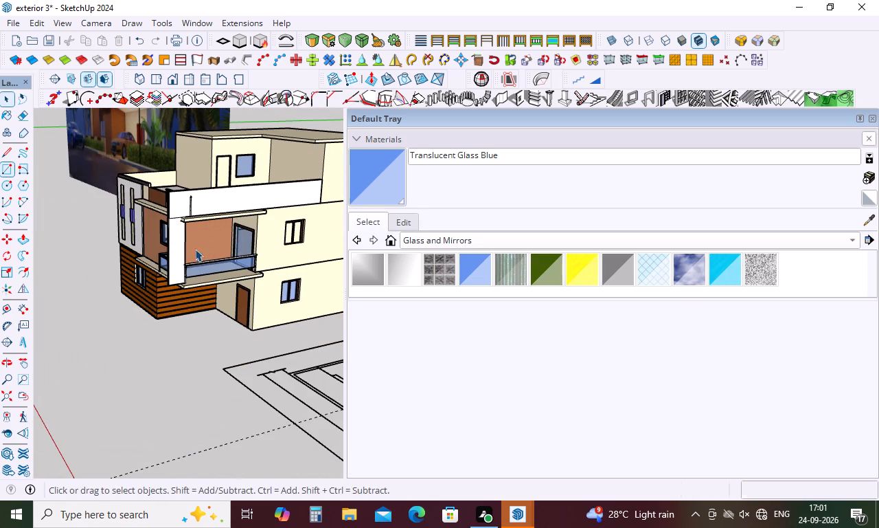
key(e)
scroll(183, 228, up, 9)
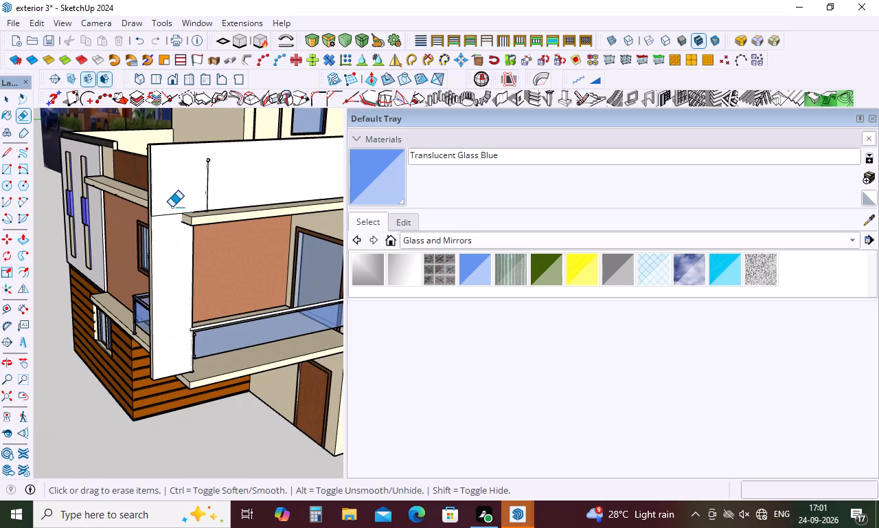
click(171, 214)
scroll(178, 214, down, 5)
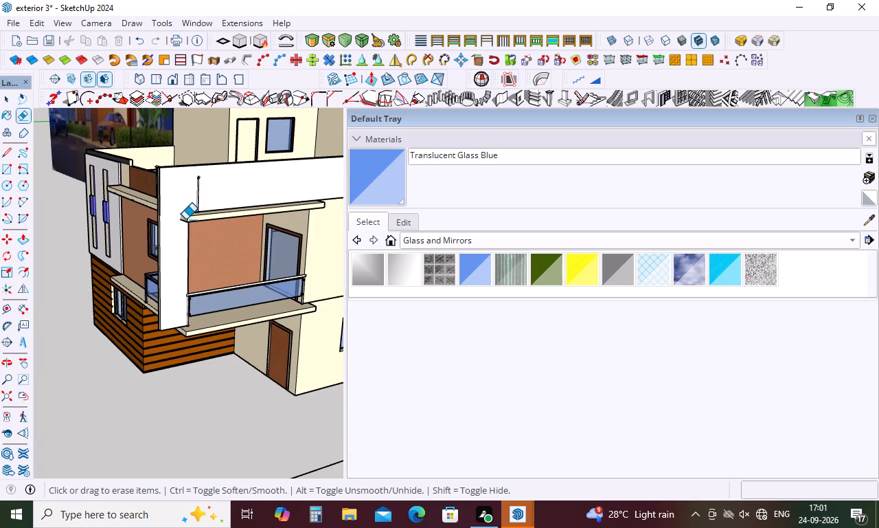
Paint the merged outer face of the side parapet and front column with Color D01 from the Colors collection.
key(space)
click(171, 278)
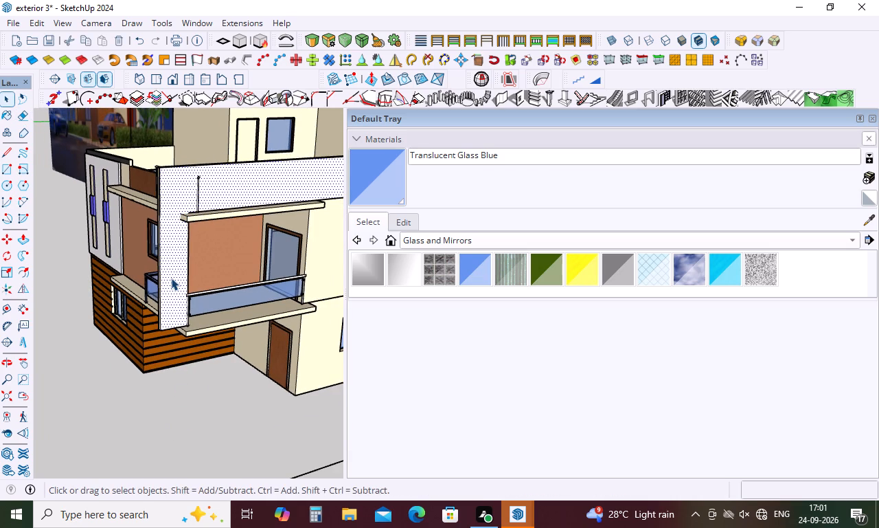
double_click(171, 278)
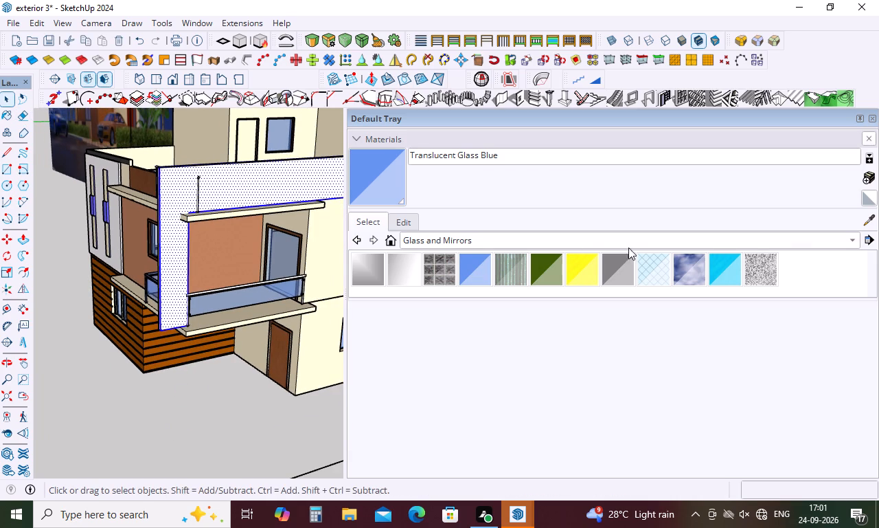
click(852, 241)
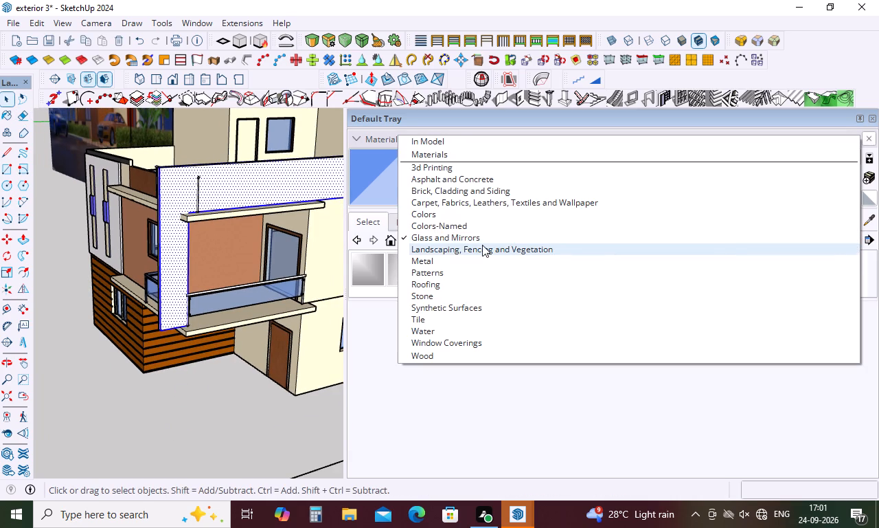
click(452, 217)
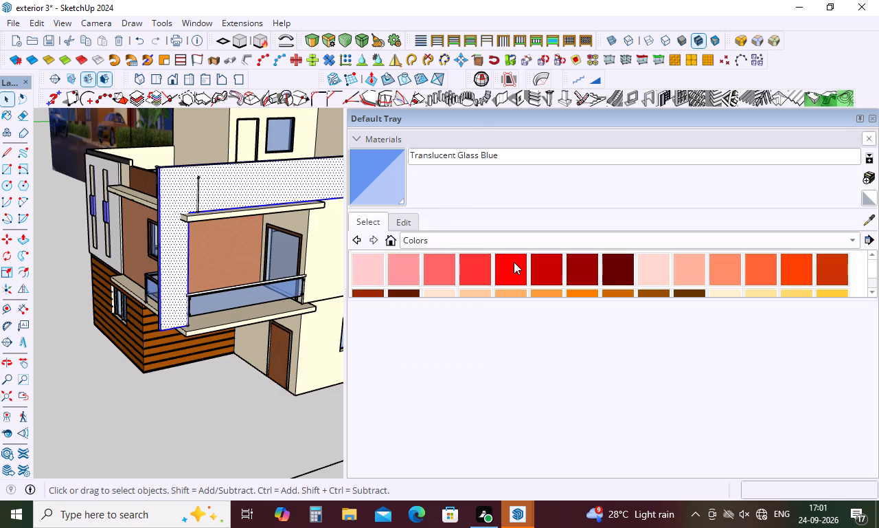
click(718, 291)
click(242, 190)
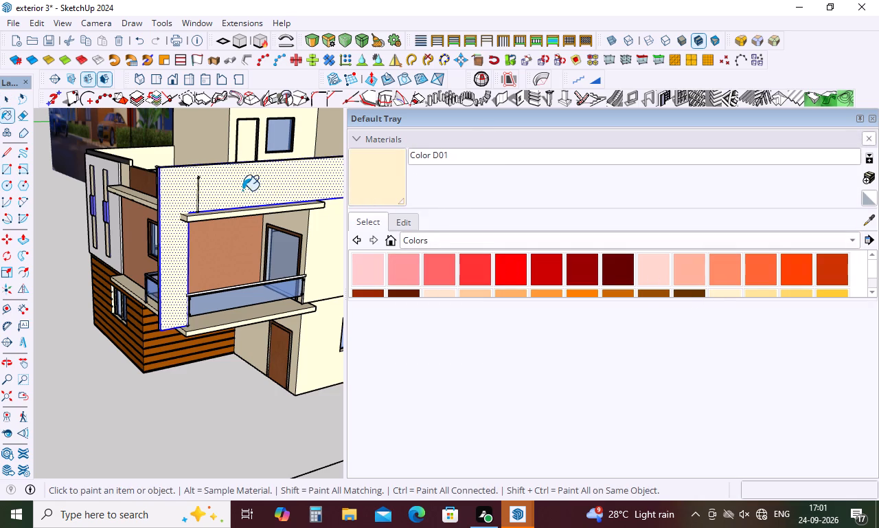
Delete the upper balcony's front glass railing that runs through the side parapet.
scroll(199, 274, down, 4)
middle_drag(199, 274, 282, 390)
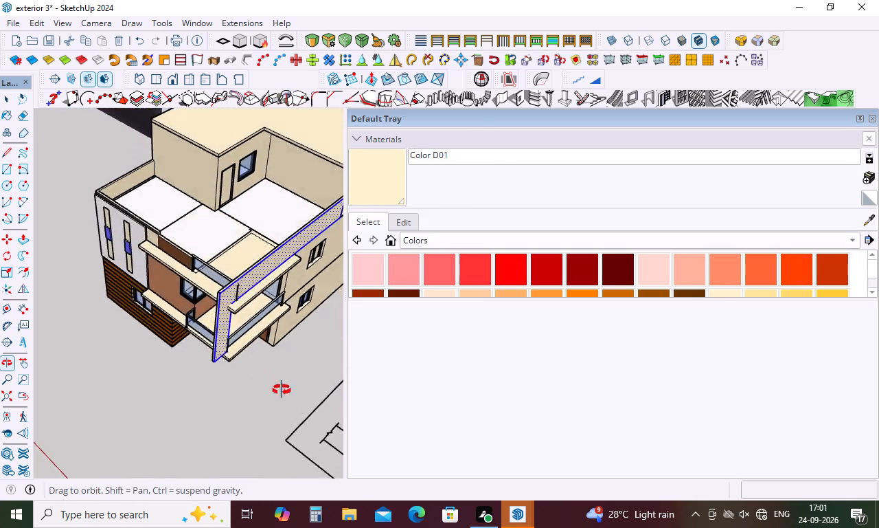
middle_drag(282, 390, 345, 390)
scroll(273, 285, up, 13)
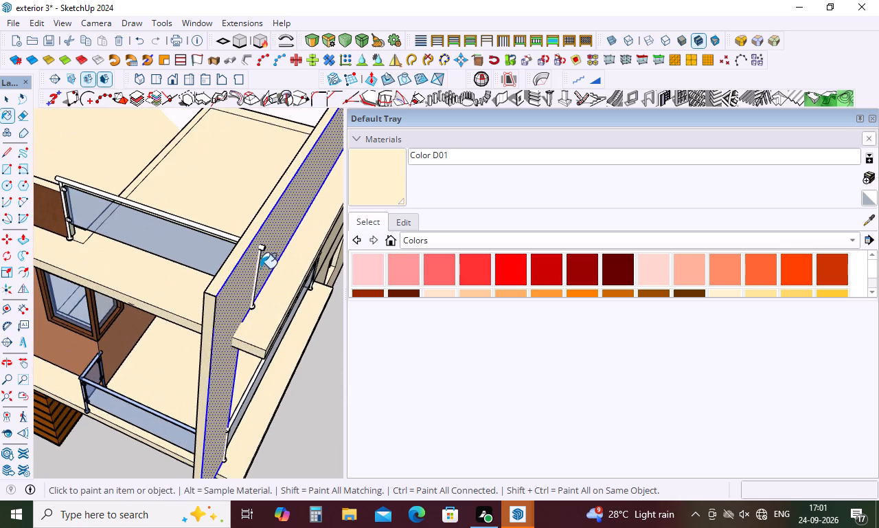
click(262, 251)
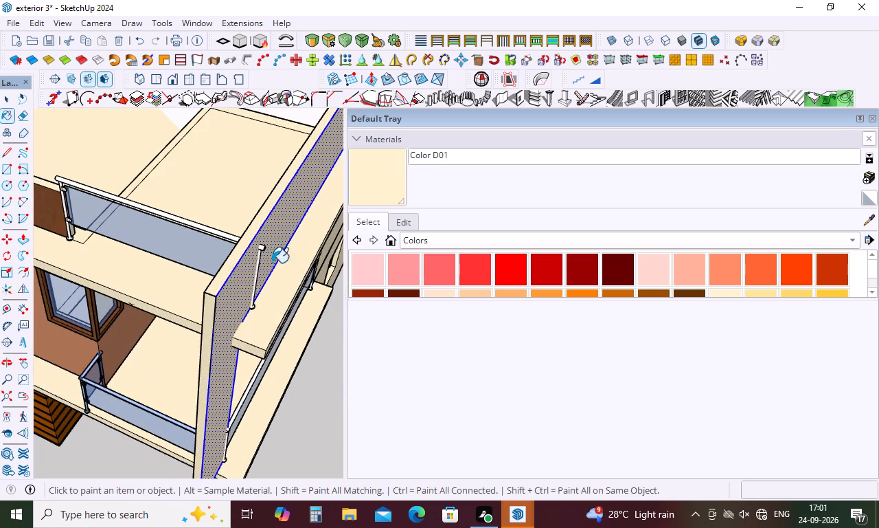
key(space)
click(184, 232)
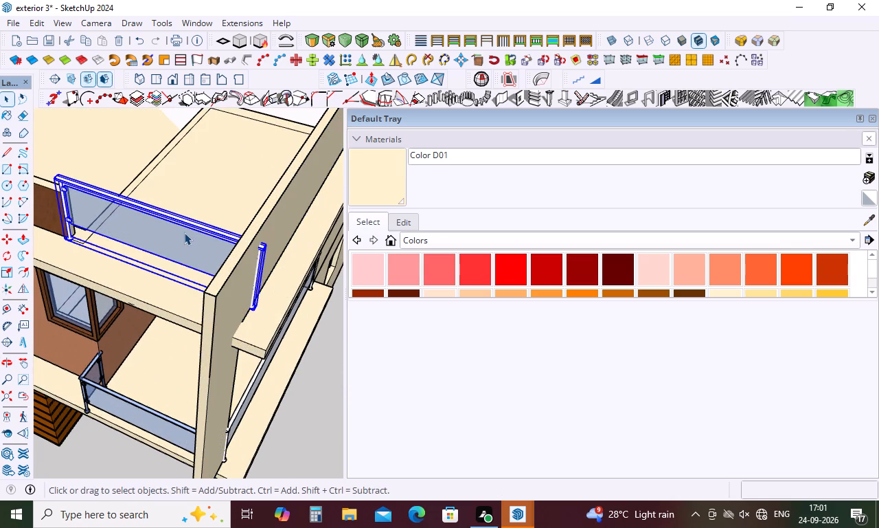
key(Delete)
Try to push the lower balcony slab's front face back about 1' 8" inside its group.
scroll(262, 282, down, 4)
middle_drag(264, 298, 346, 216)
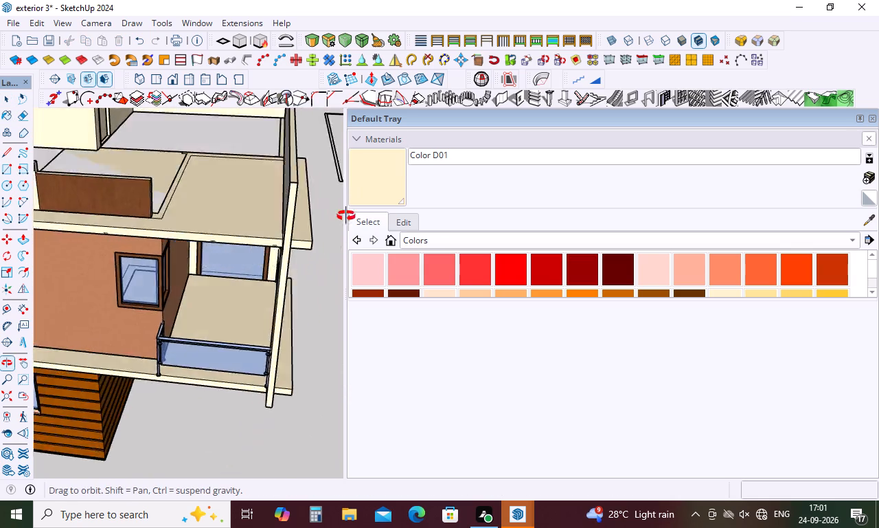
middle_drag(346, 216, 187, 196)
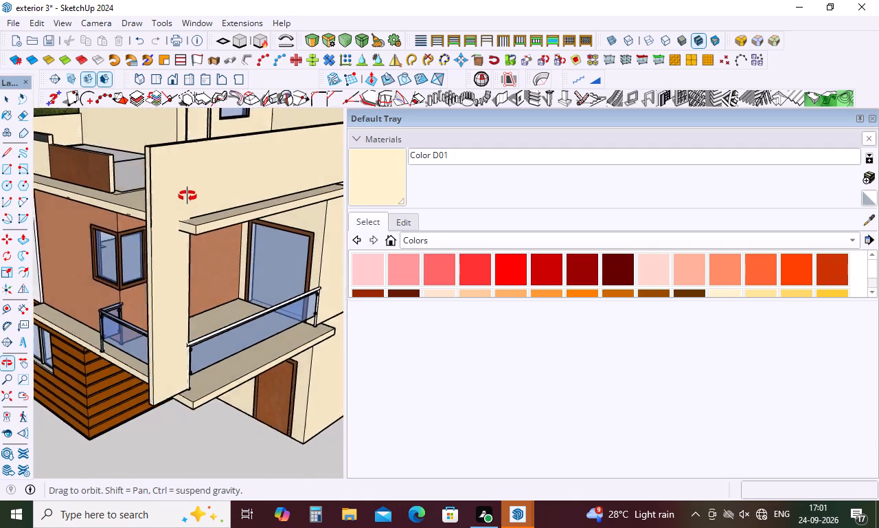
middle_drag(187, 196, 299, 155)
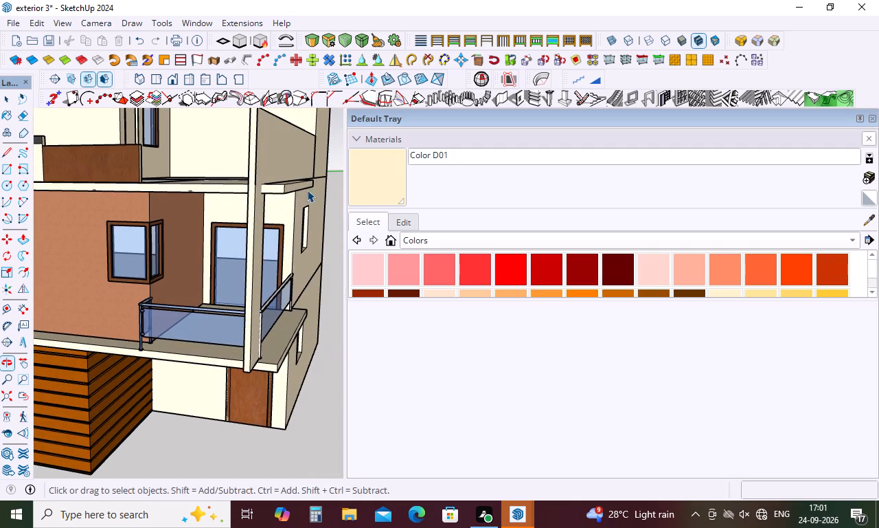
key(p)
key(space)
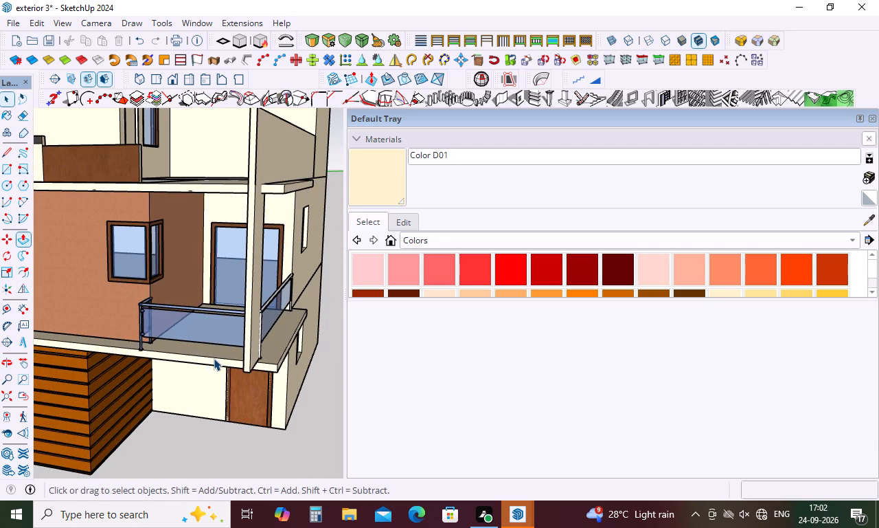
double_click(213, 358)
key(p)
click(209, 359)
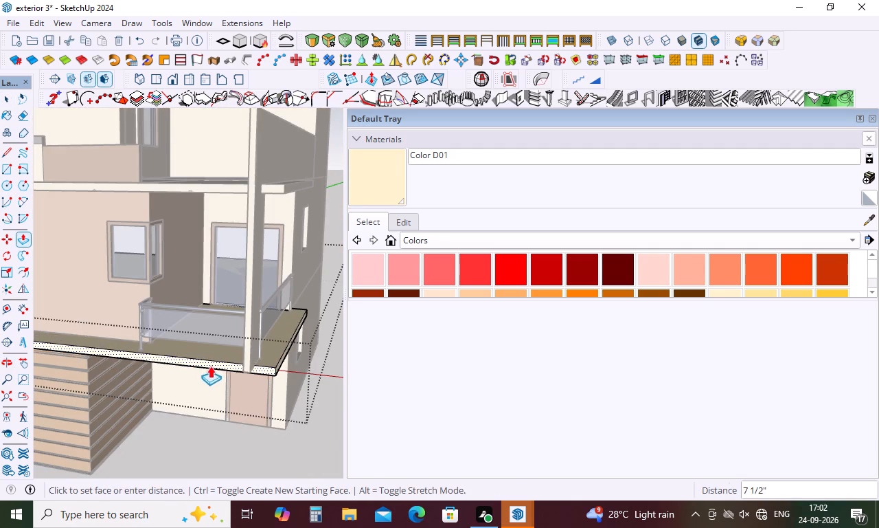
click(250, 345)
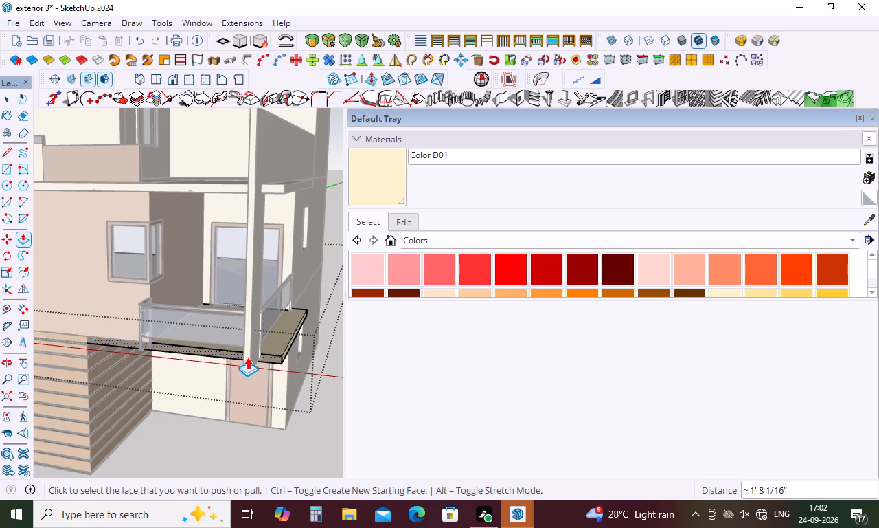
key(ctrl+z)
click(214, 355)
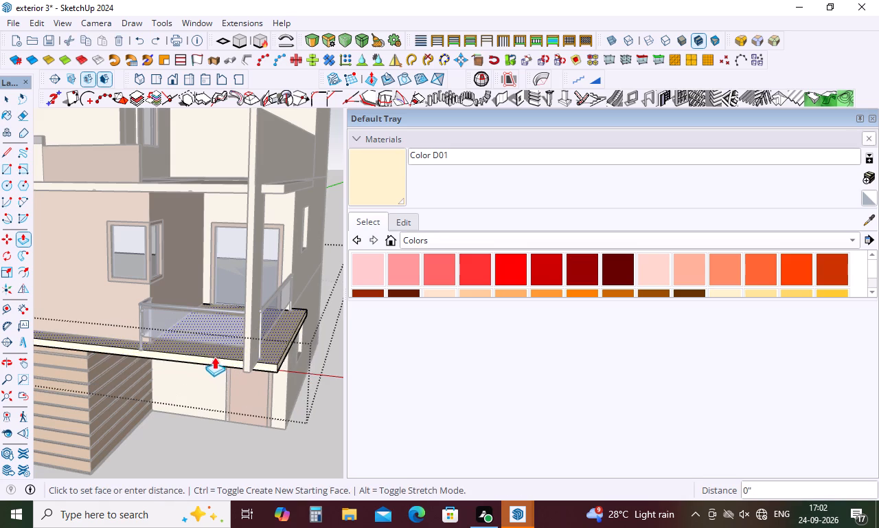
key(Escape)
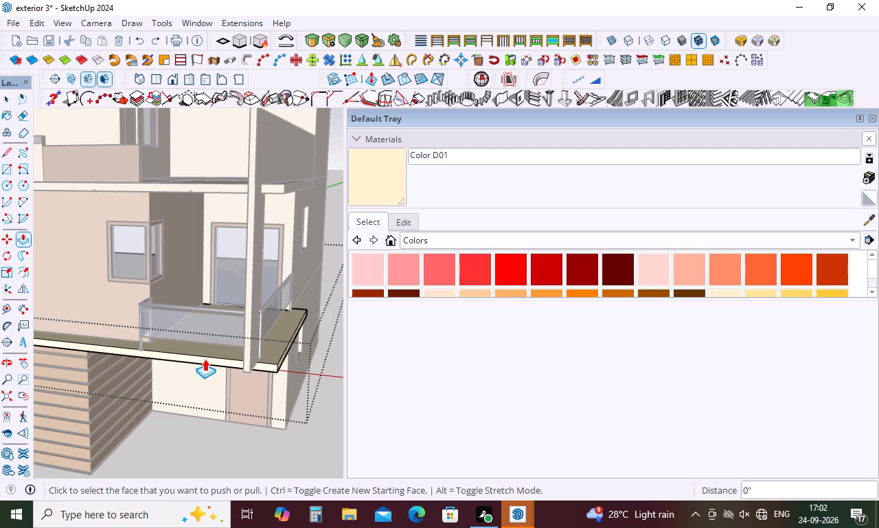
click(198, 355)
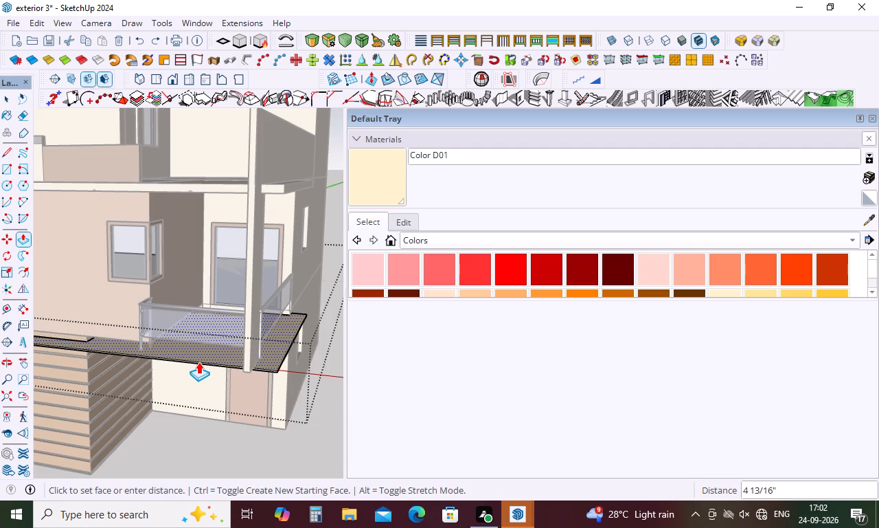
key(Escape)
Pull the lower balcony slab's front face outward about 2' to carry the front column, and leave the group.
middle_drag(239, 365, 256, 332)
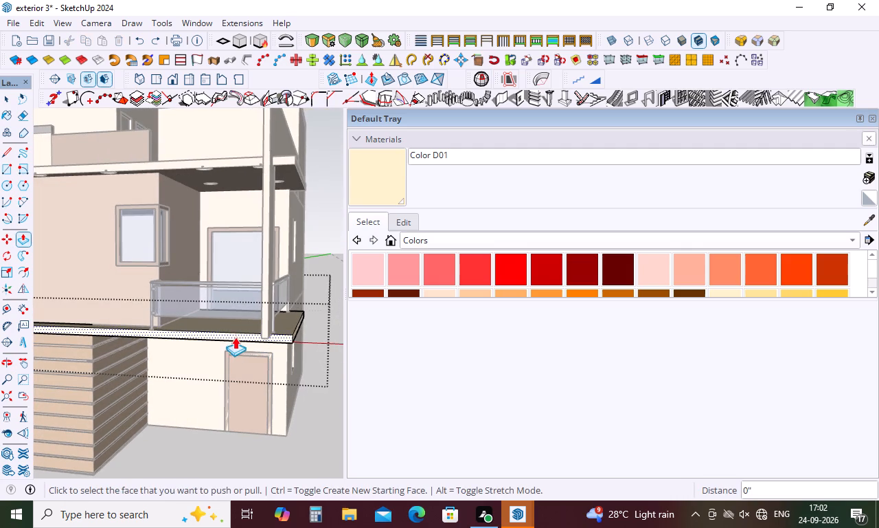
click(236, 335)
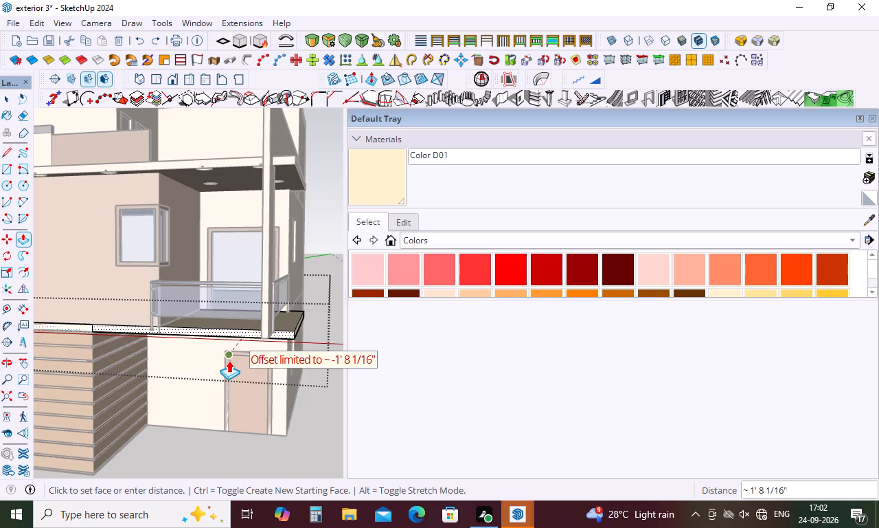
middle_drag(229, 360, 122, 390)
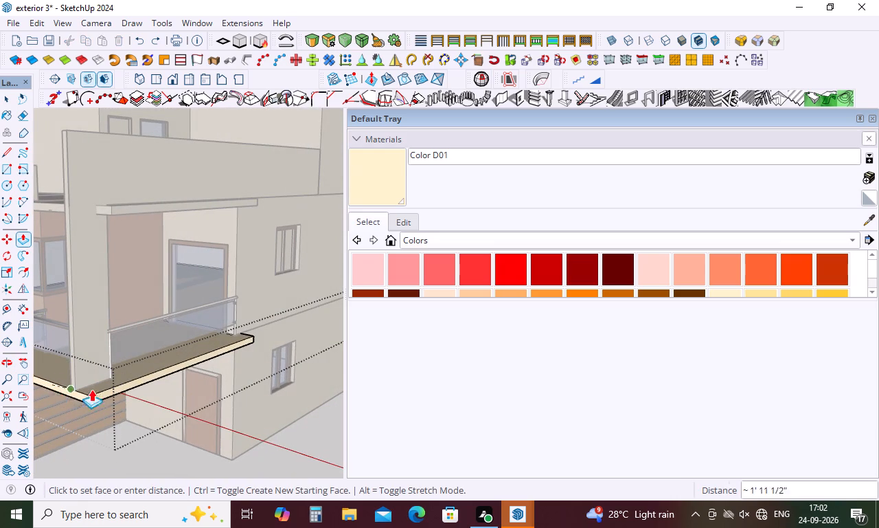
click(52, 388)
scroll(168, 356, down, 4)
middle_drag(170, 357, 246, 346)
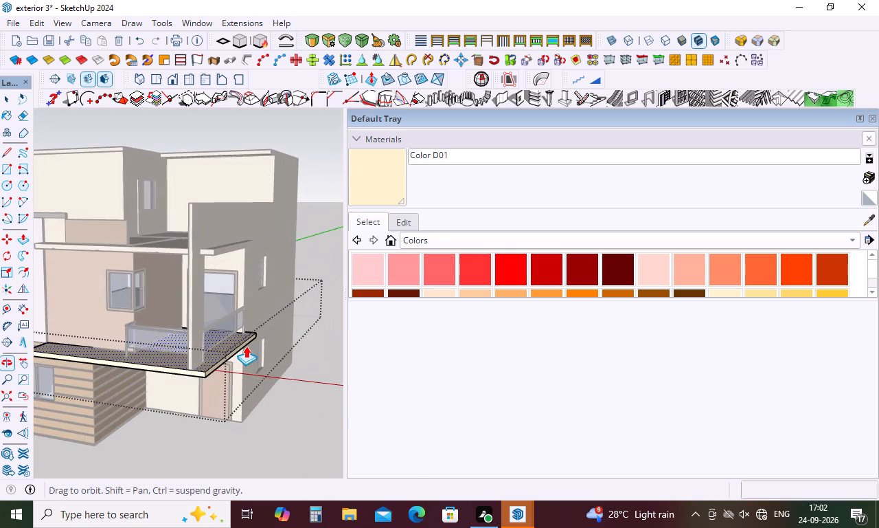
middle_drag(246, 346, 243, 346)
key(space)
click(196, 418)
Examine the house's front, balconies and side parapet from several angles beside the reference photo.
middle_drag(225, 371, 258, 342)
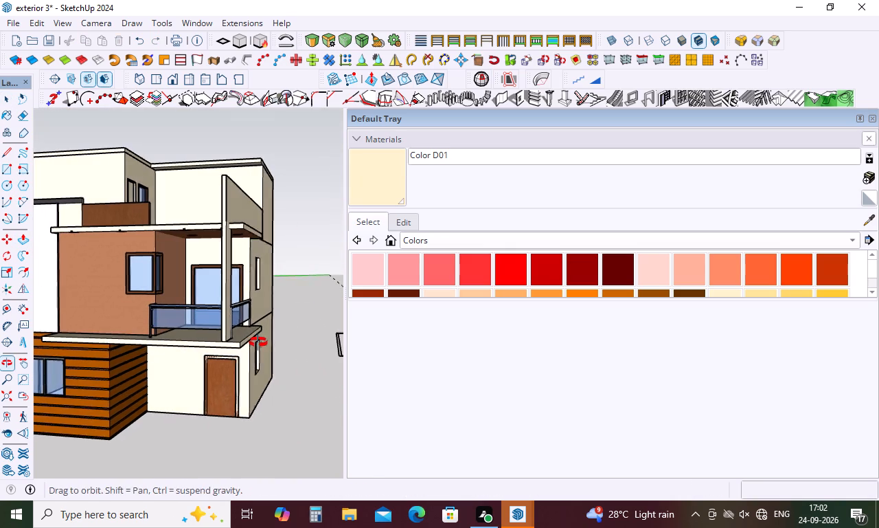
middle_drag(258, 342, 259, 342)
scroll(262, 342, down, 4)
middle_drag(251, 335, 249, 397)
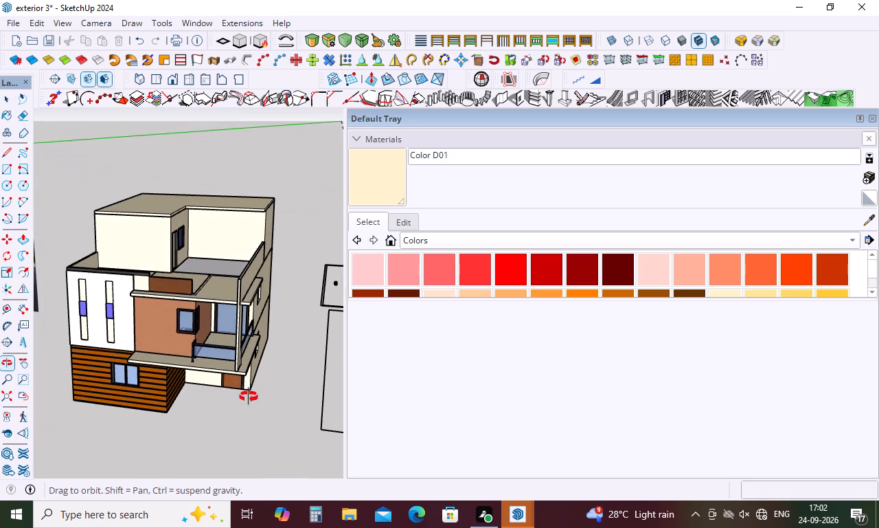
middle_drag(249, 397, 249, 399)
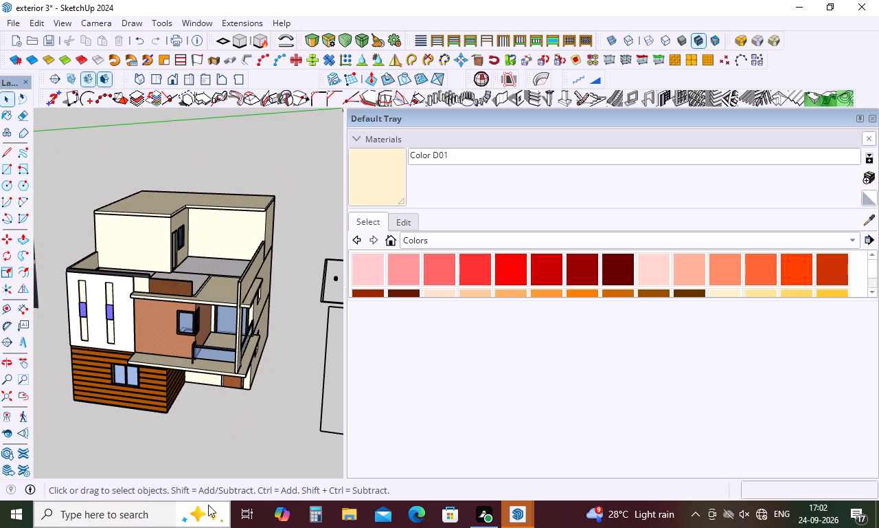
scroll(201, 423, down, 2)
middle_drag(203, 420, 256, 344)
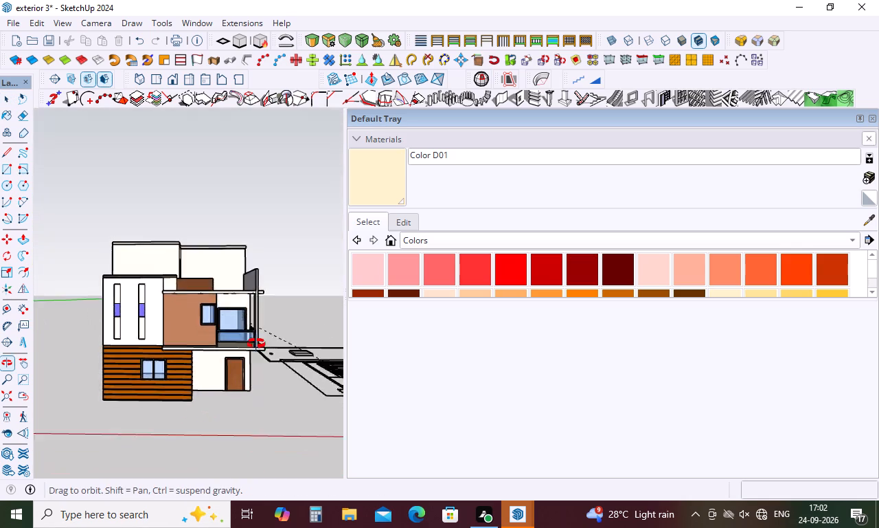
middle_drag(256, 344, 192, 310)
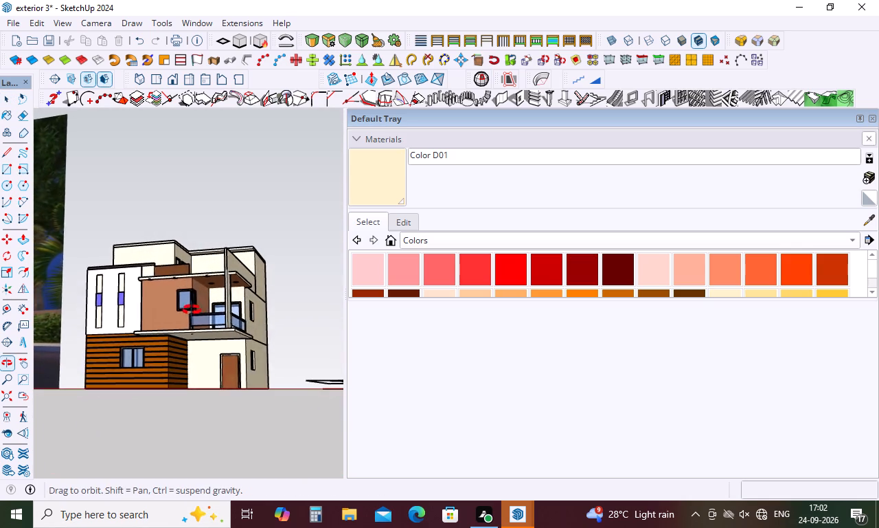
middle_drag(192, 310, 159, 311)
middle_drag(218, 341, 206, 368)
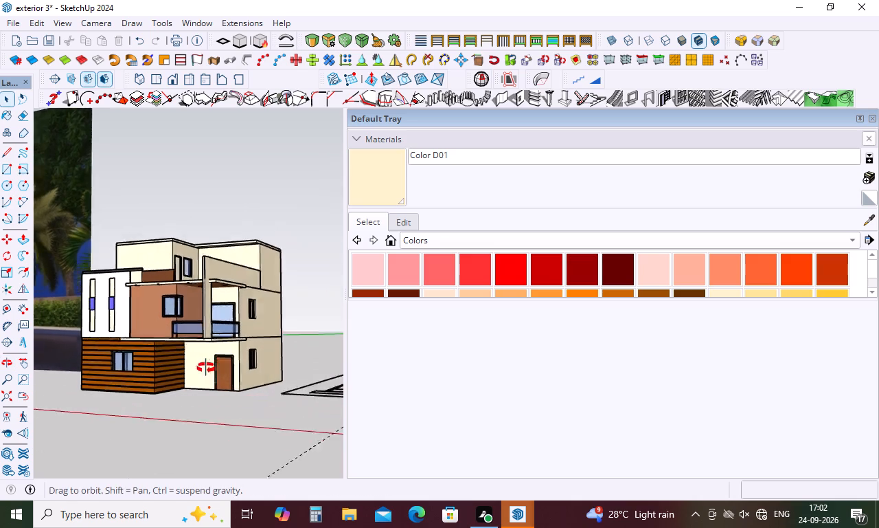
middle_drag(206, 368, 184, 397)
scroll(193, 378, down, 4)
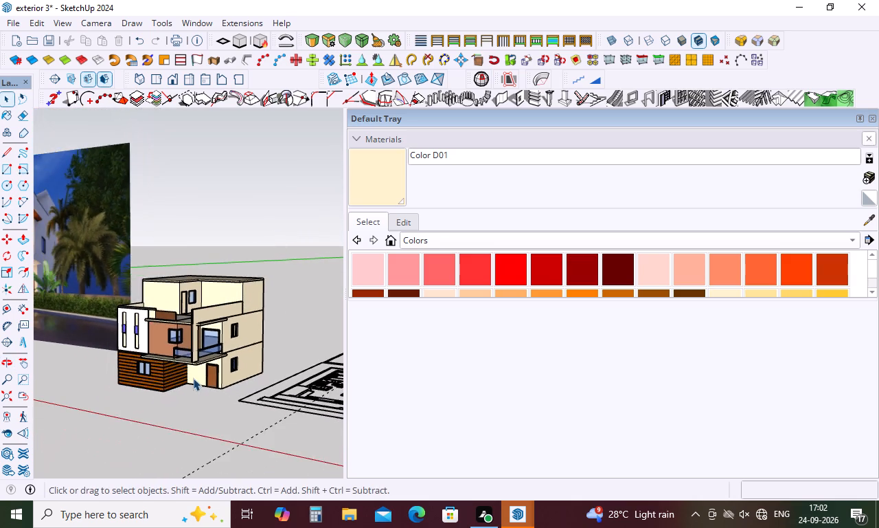
scroll(194, 381, down, 3)
middle_drag(194, 381, 342, 405)
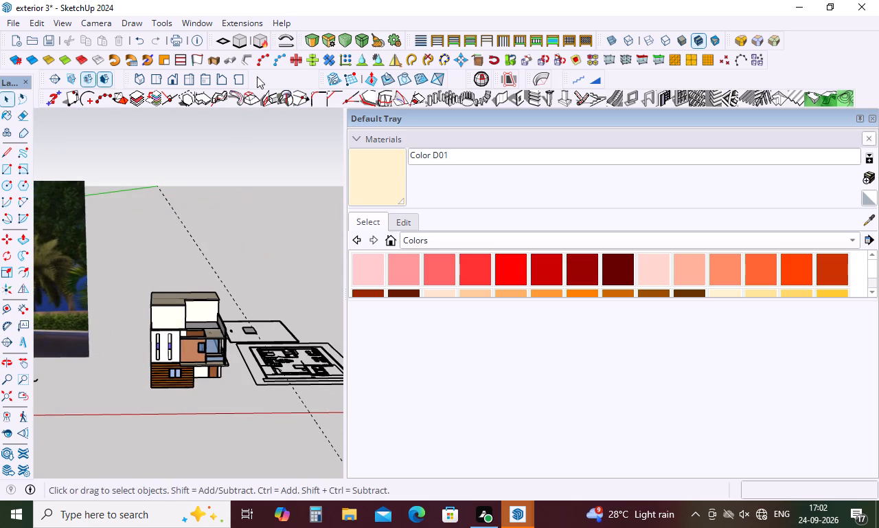
Draw a 36" high Type C MajRail railing, about 8' long, along the upper balcony's front edge from the brown parapet to the side parapet.
click(236, 25)
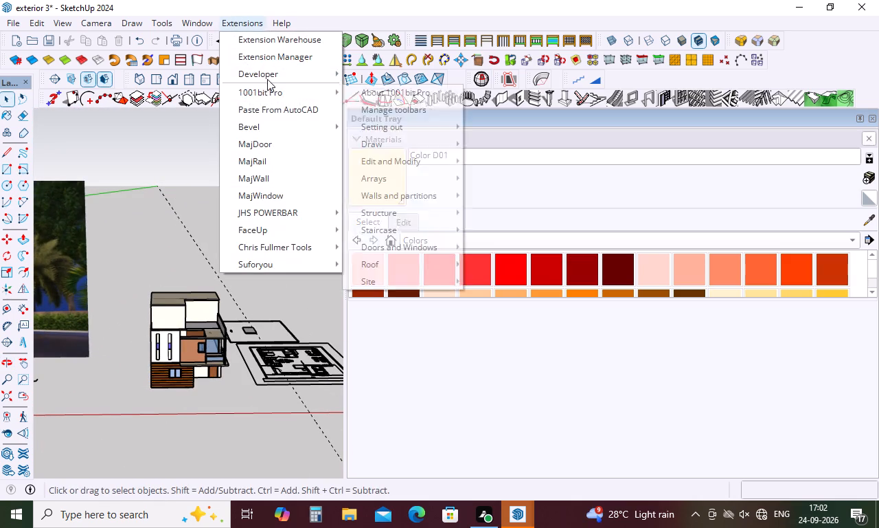
click(268, 164)
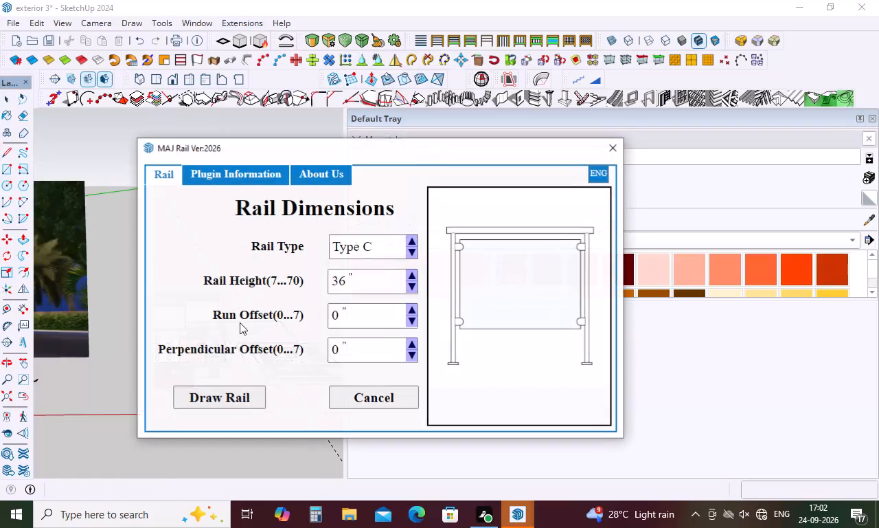
click(233, 397)
scroll(238, 369, up, 6)
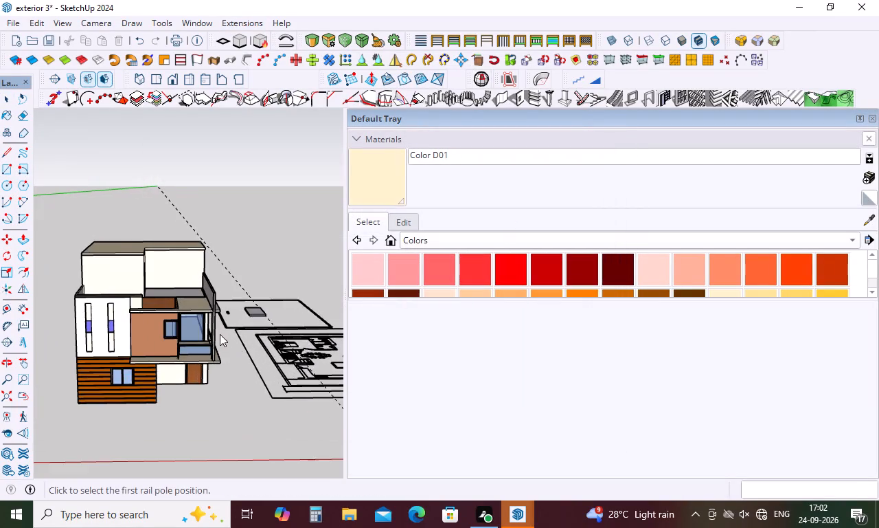
scroll(214, 324, up, 6)
scroll(158, 274, up, 5)
click(127, 338)
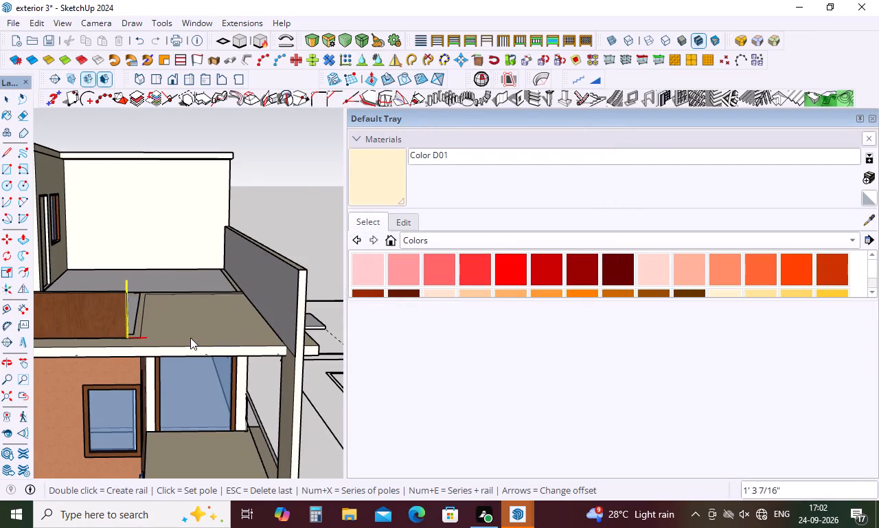
double_click(282, 338)
click(282, 338)
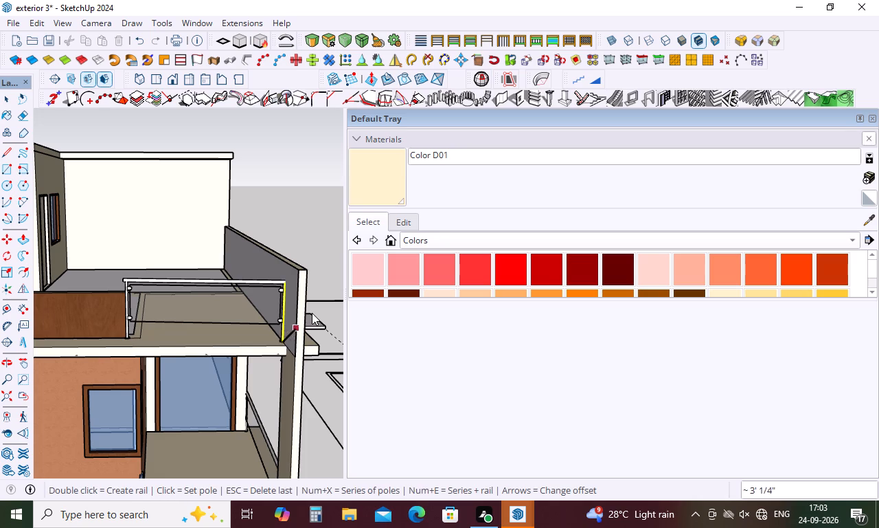
key(space)
Paint the upper balcony's new railing with Translucent Glass Blue from the Glass and Mirrors materials, inside its group, and leave the group.
middle_drag(326, 312, 197, 311)
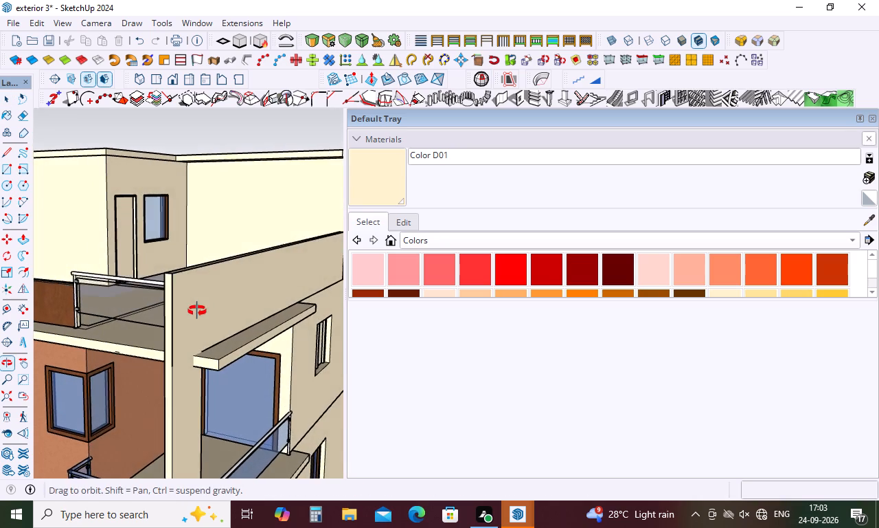
middle_drag(197, 311, 235, 302)
key(space)
double_click(137, 302)
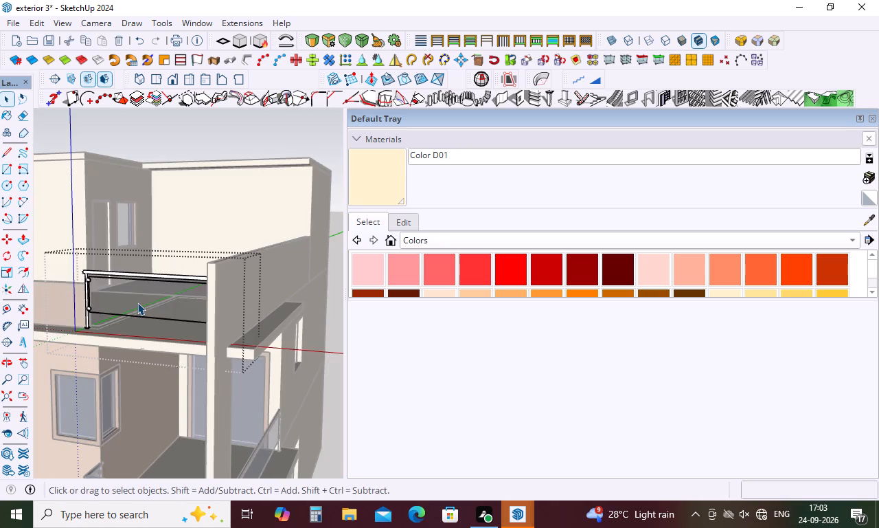
click(137, 302)
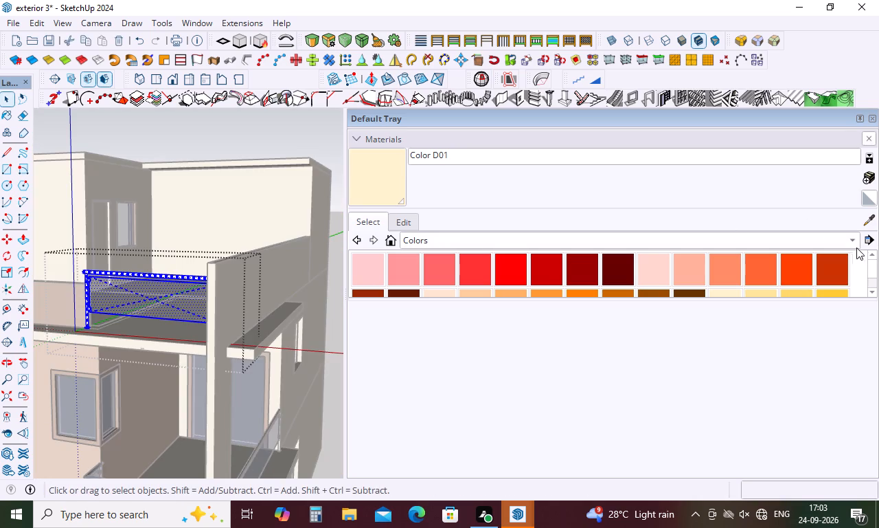
click(853, 243)
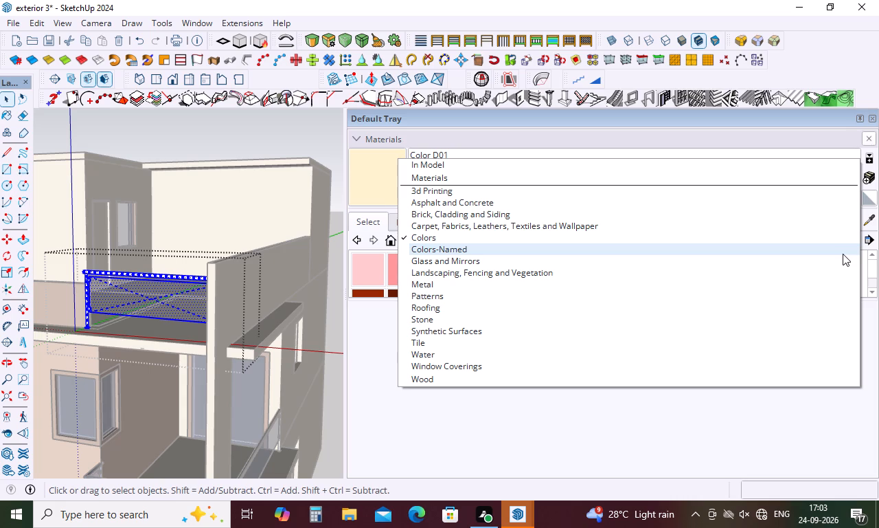
click(436, 259)
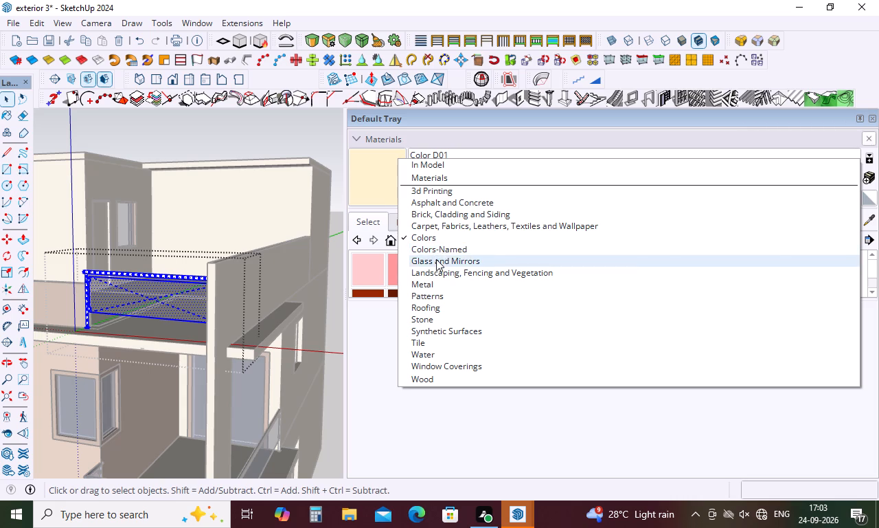
click(468, 264)
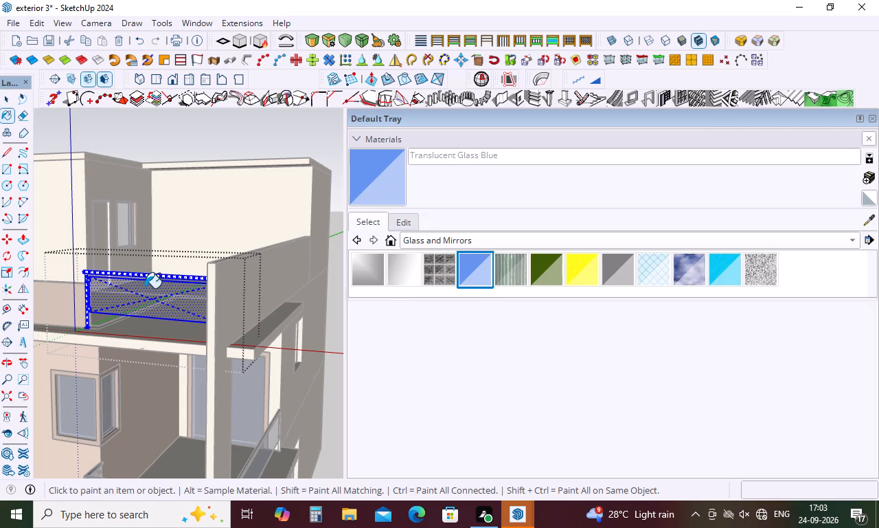
click(145, 288)
scroll(190, 203, down, 4)
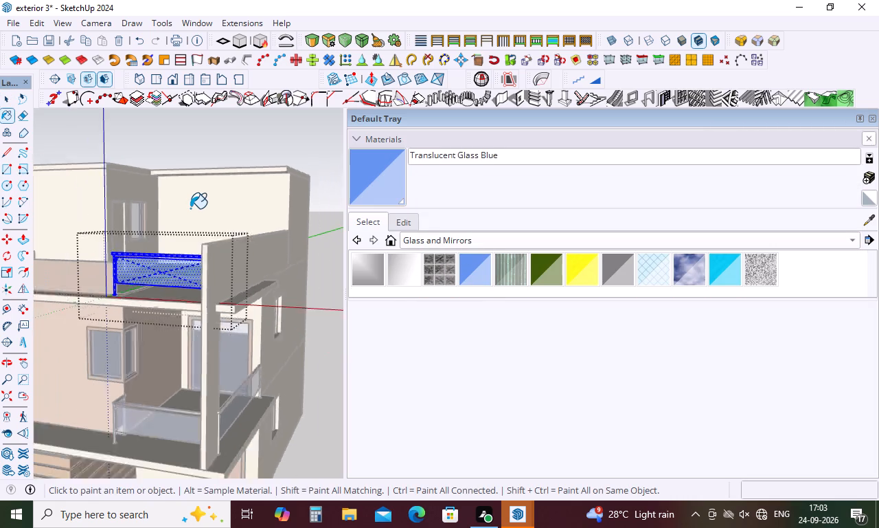
scroll(190, 208, down, 2)
key(space)
click(257, 385)
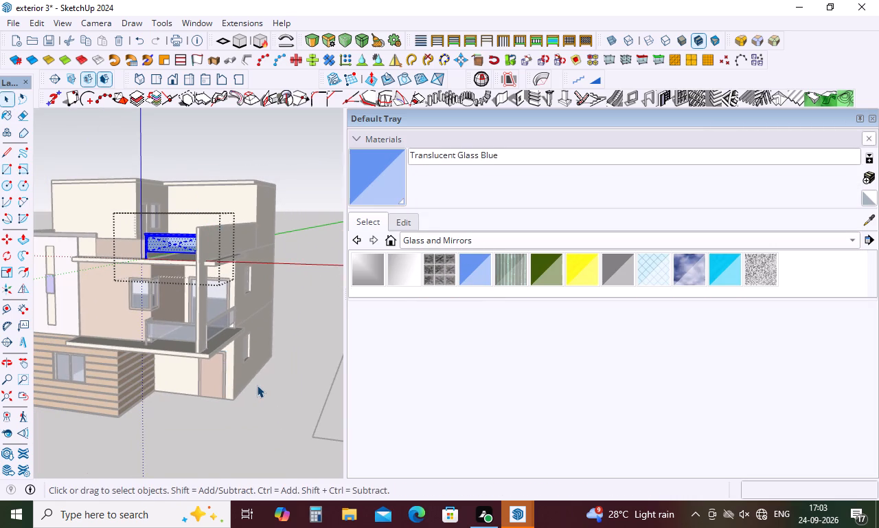
Examine the house's overall form and balconies from several distances and angles beside the reference photo.
scroll(251, 344, down, 3)
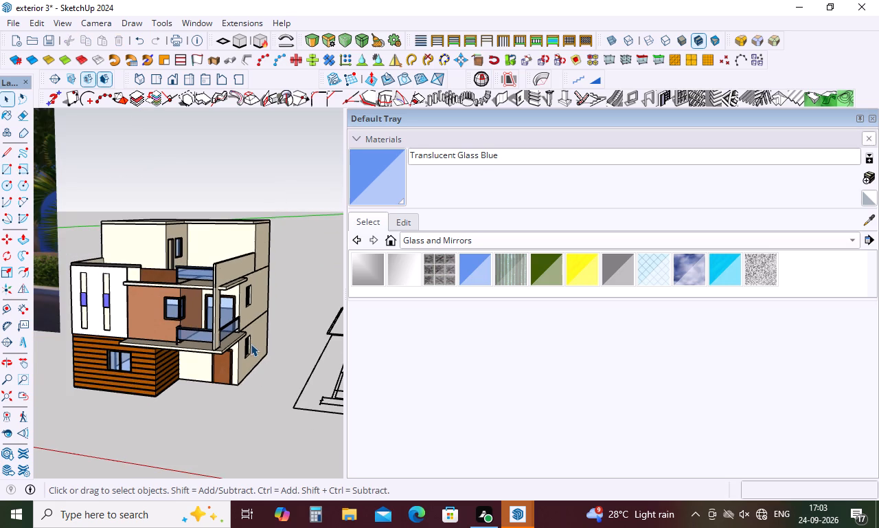
scroll(269, 347, down, 10)
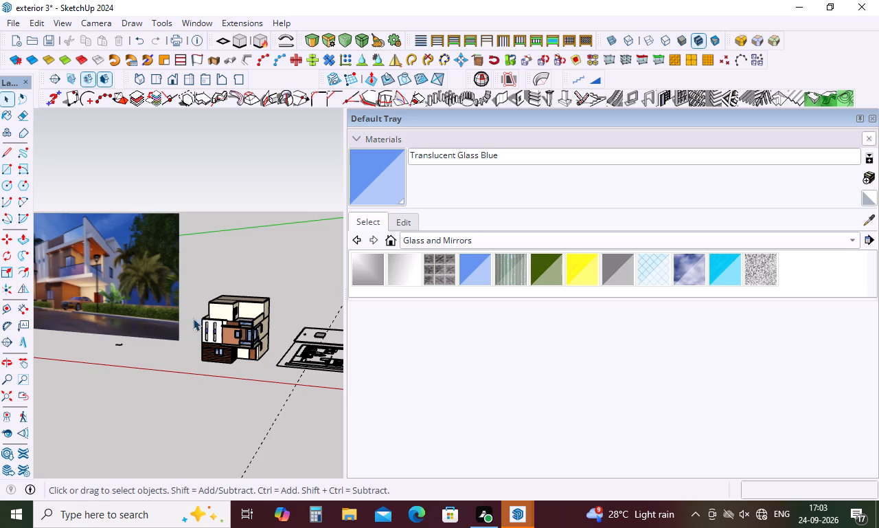
scroll(119, 307, down, 4)
scroll(51, 296, up, 2)
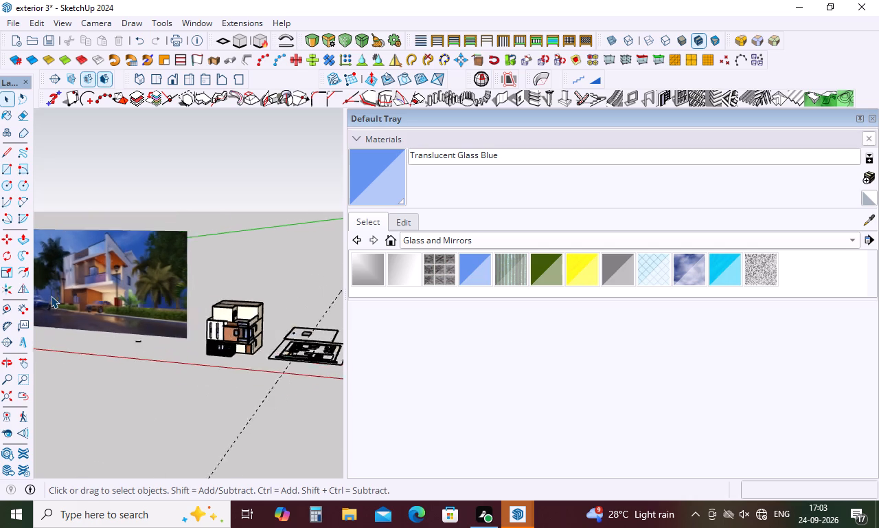
scroll(51, 296, up, 3)
scroll(51, 296, down, 4)
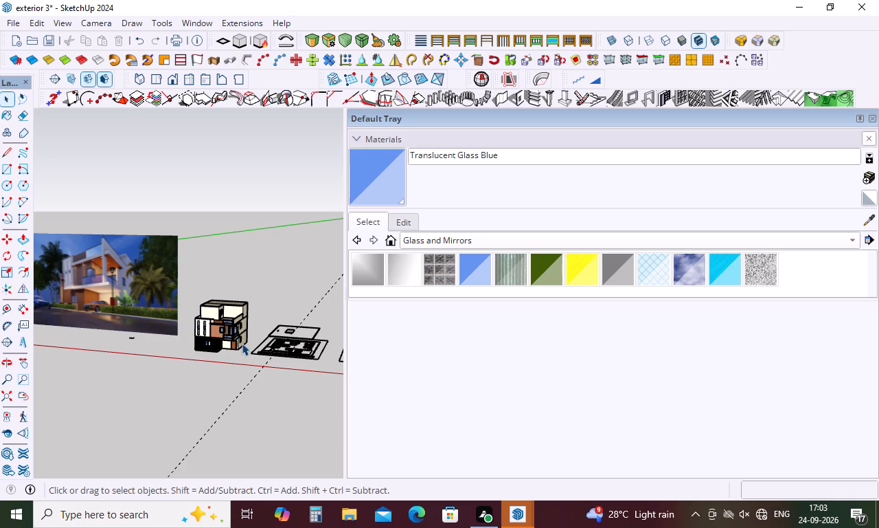
scroll(241, 343, up, 9)
scroll(237, 339, down, 4)
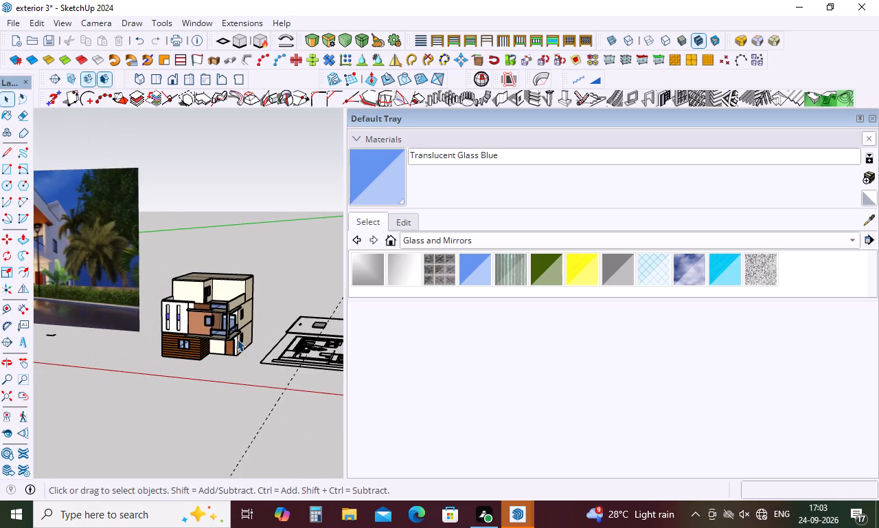
scroll(237, 339, down, 7)
scroll(237, 339, up, 3)
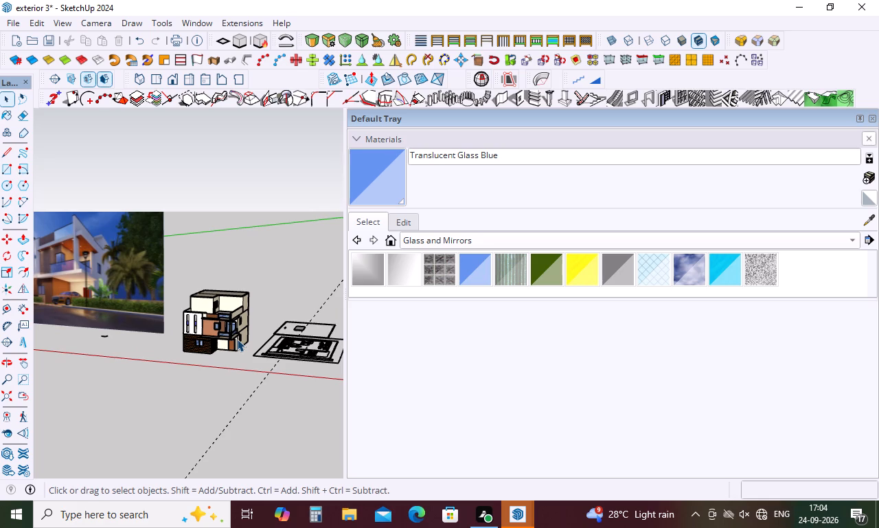
scroll(237, 339, down, 3)
middle_drag(237, 339, 226, 375)
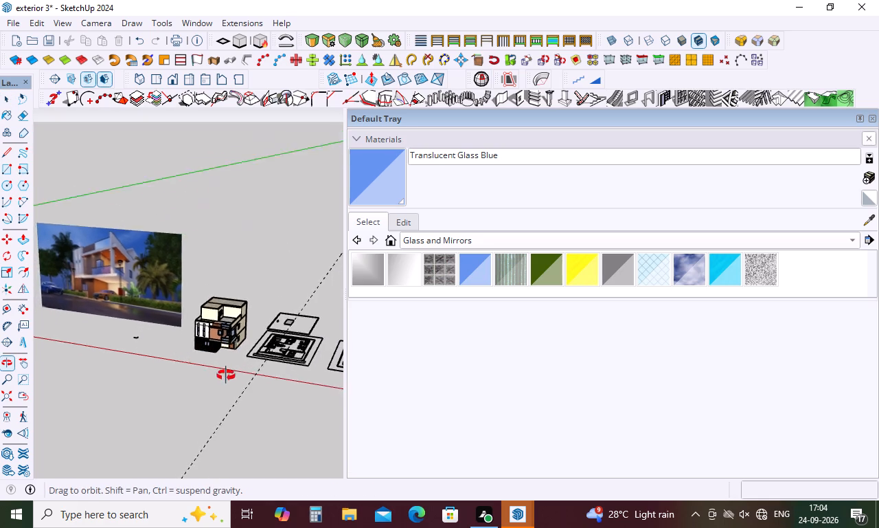
middle_drag(226, 375, 201, 273)
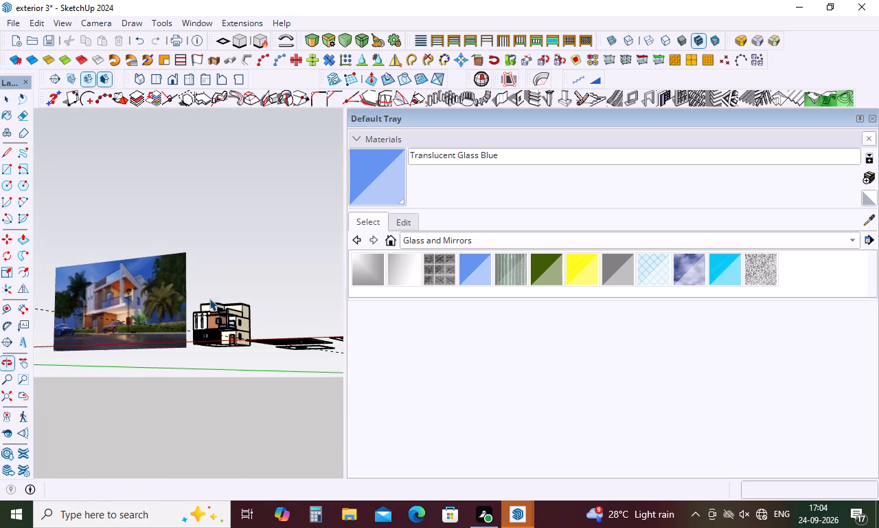
scroll(215, 319, up, 5)
scroll(258, 354, up, 6)
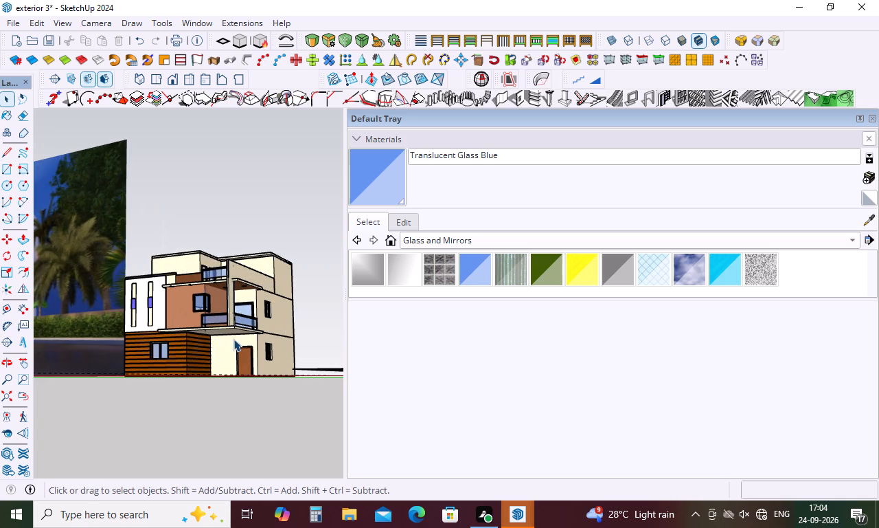
key(space)
middle_drag(209, 351, 203, 465)
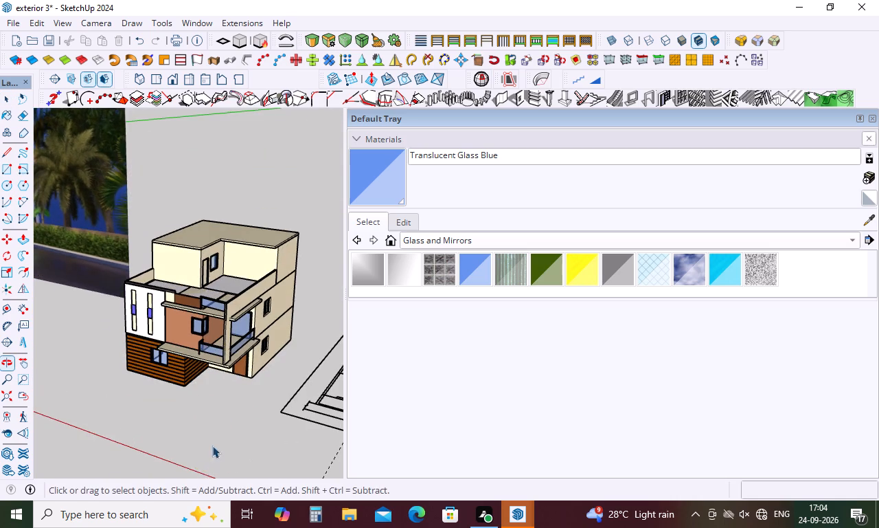
Delete the flat floor plan drawing beside the house and the dashed guide line crossing it.
scroll(220, 404, down, 4)
drag(266, 432, 315, 470)
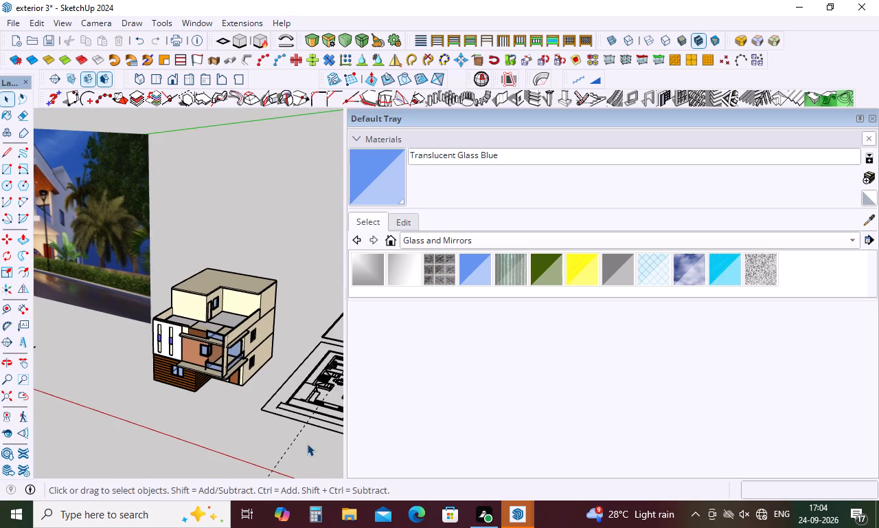
click(301, 424)
click(302, 423)
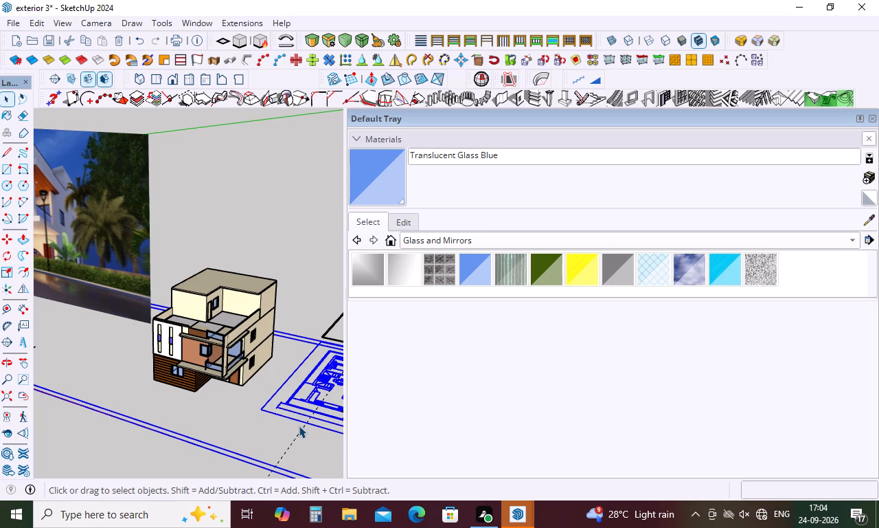
key(Delete)
click(301, 424)
click(304, 424)
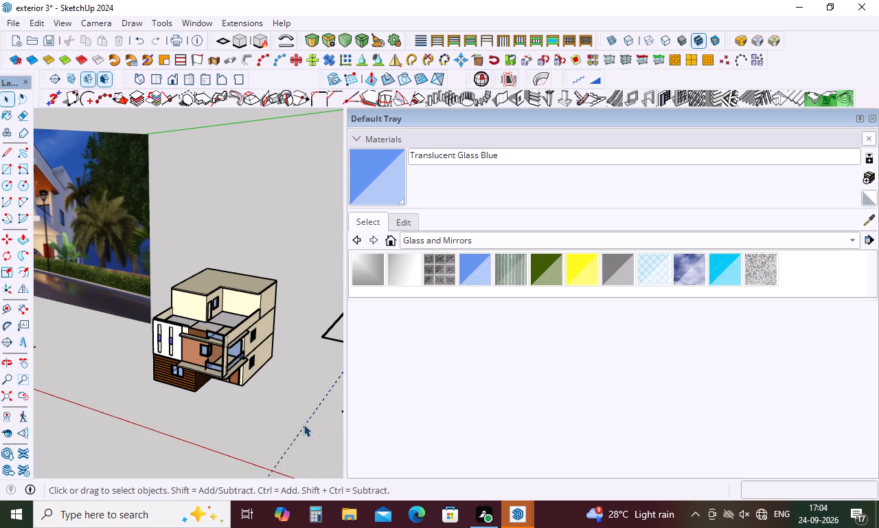
key(Delete)
Pull the upper balcony slab's front face outward about 1' 4" inside its group, and leave the group.
scroll(236, 362, down, 4)
middle_drag(235, 365, 212, 281)
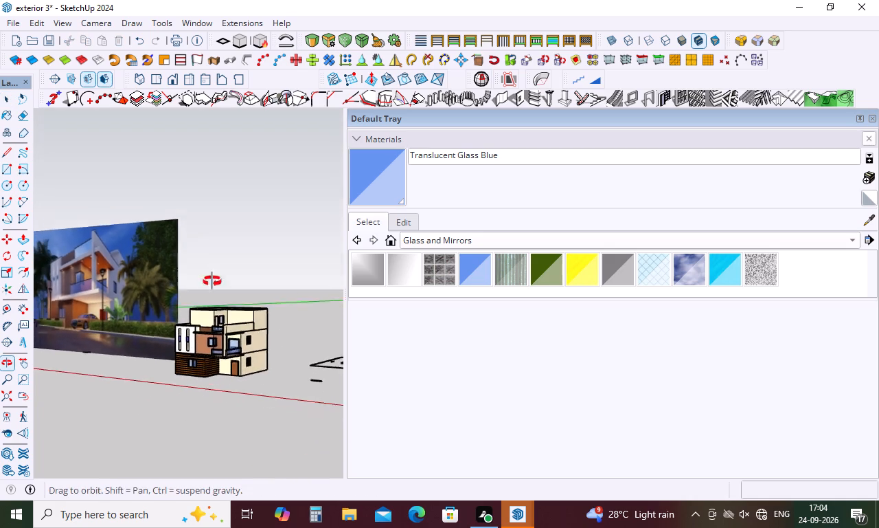
middle_drag(212, 281, 211, 275)
scroll(209, 373, up, 4)
middle_drag(216, 351, 229, 312)
scroll(231, 356, up, 4)
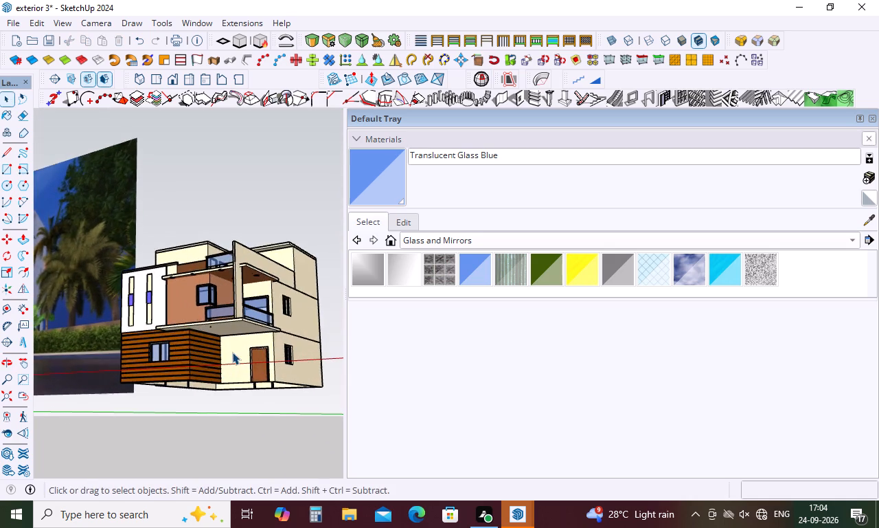
scroll(231, 353, up, 4)
middle_drag(231, 353, 231, 328)
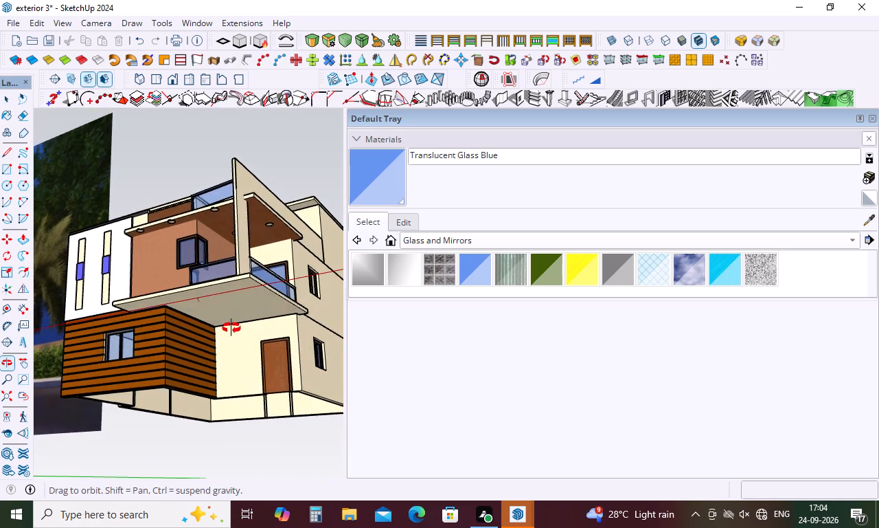
middle_drag(231, 328, 313, 463)
scroll(271, 261, up, 3)
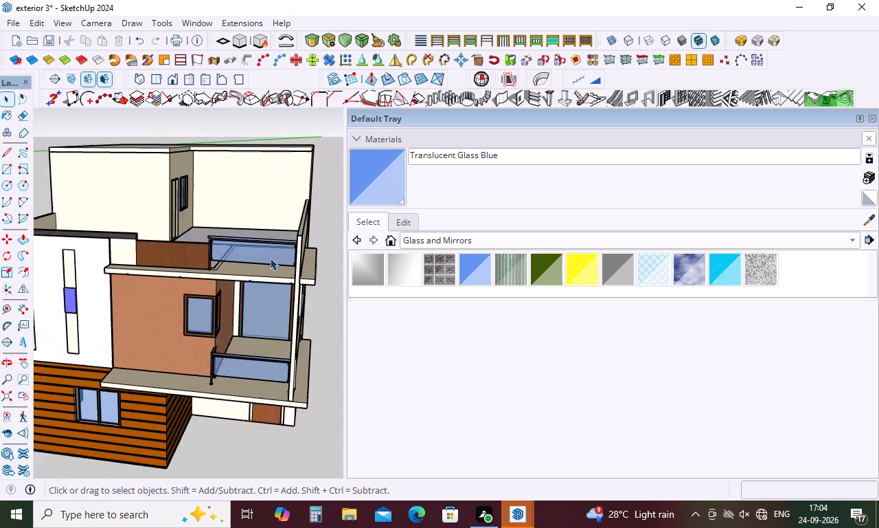
scroll(270, 258, up, 1)
click(275, 282)
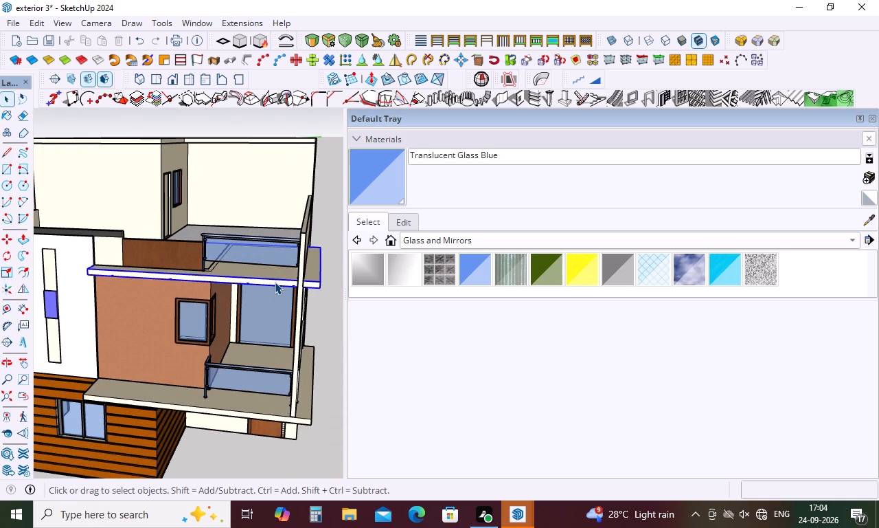
double_click(275, 282)
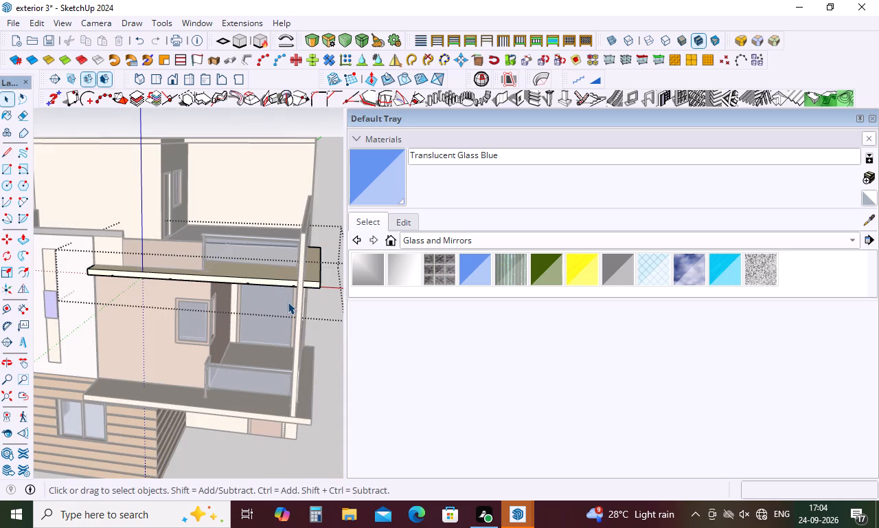
key(p)
click(277, 279)
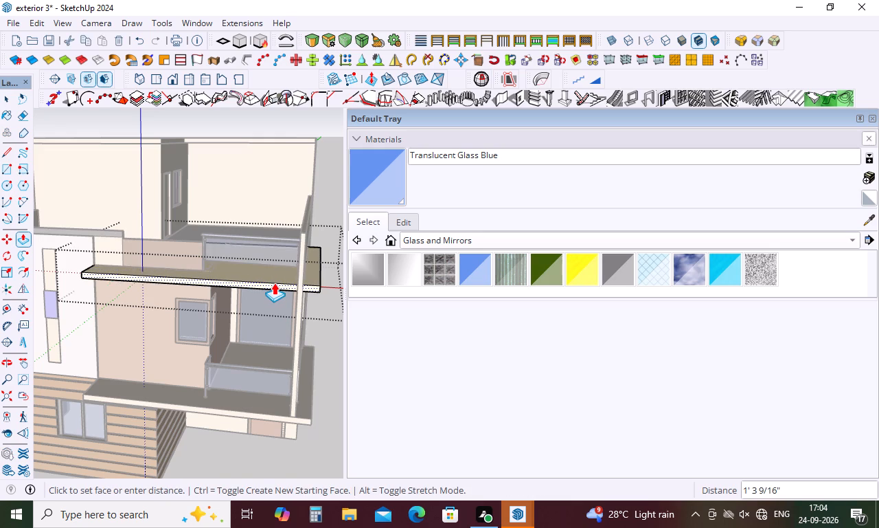
click(274, 283)
key(space)
click(253, 456)
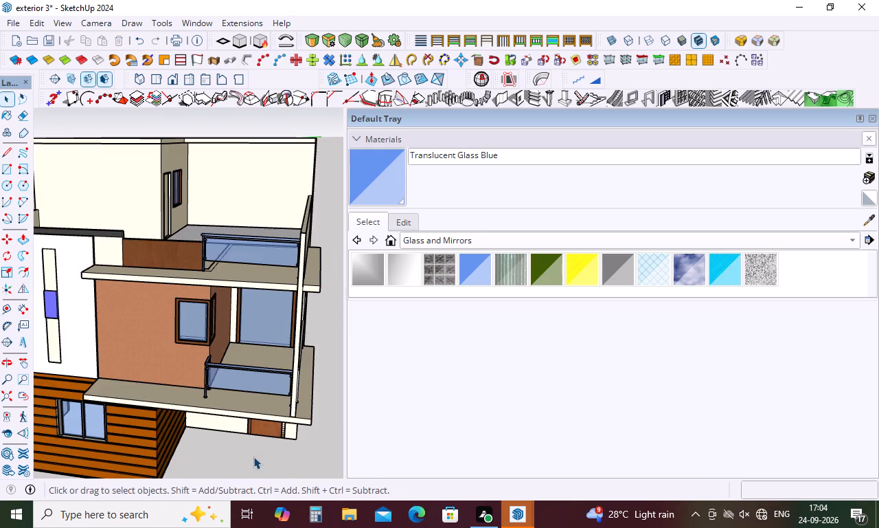
Inside the upper balcony slab's group, erase the four short stray lines joining the soffit's front edge to the recessed lights, and leave the group.
middle_drag(220, 334, 181, 264)
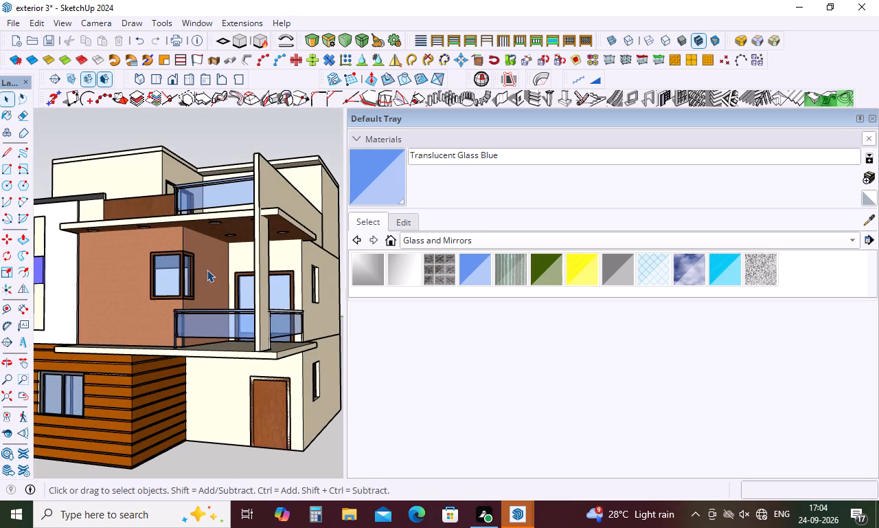
scroll(213, 267, down, 2)
middle_drag(219, 265, 151, 243)
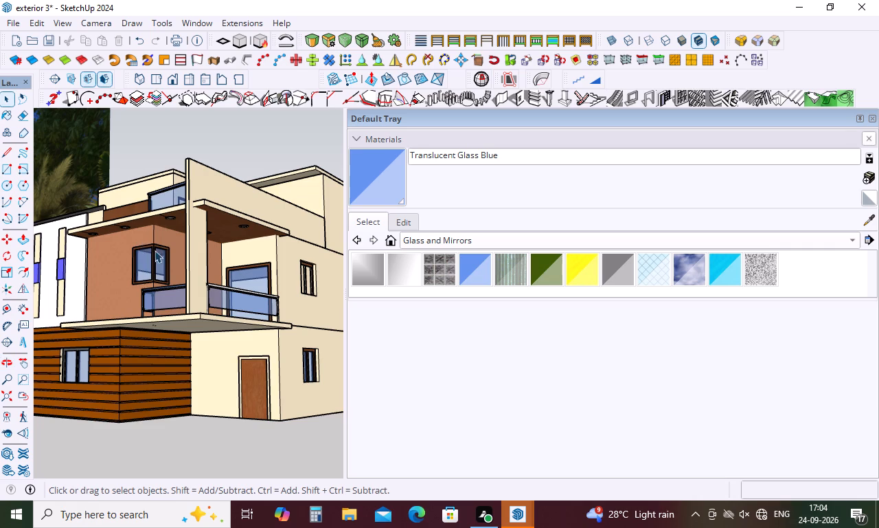
middle_drag(159, 252, 192, 193)
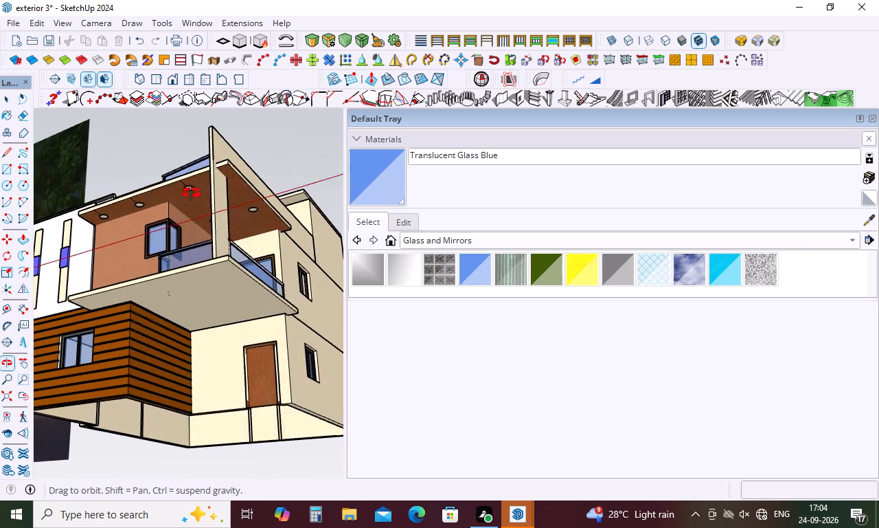
middle_drag(192, 193, 205, 174)
scroll(198, 179, up, 8)
double_click(209, 169)
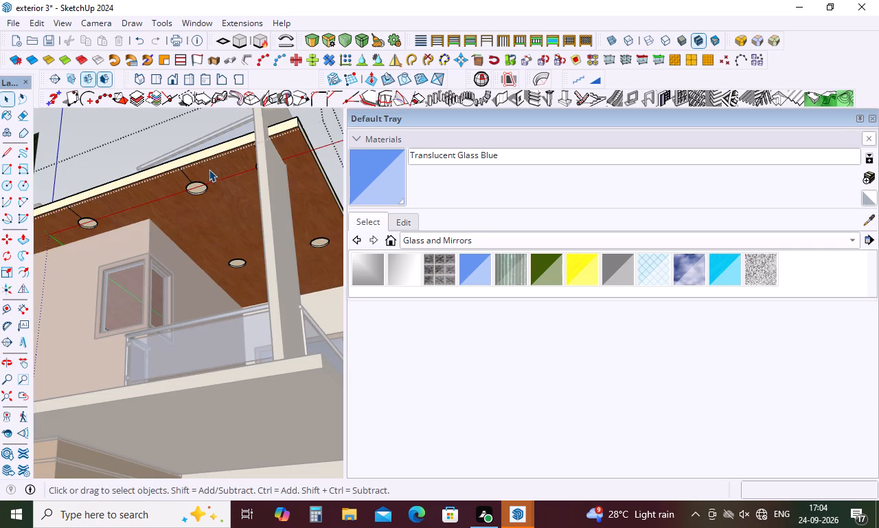
key(e)
scroll(194, 172, up, 4)
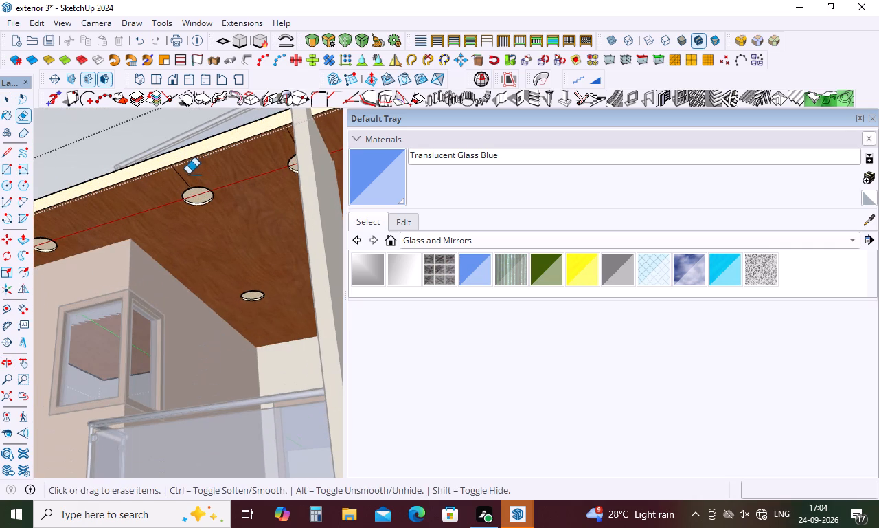
click(181, 178)
scroll(220, 171, down, 3)
middle_drag(220, 171, 227, 172)
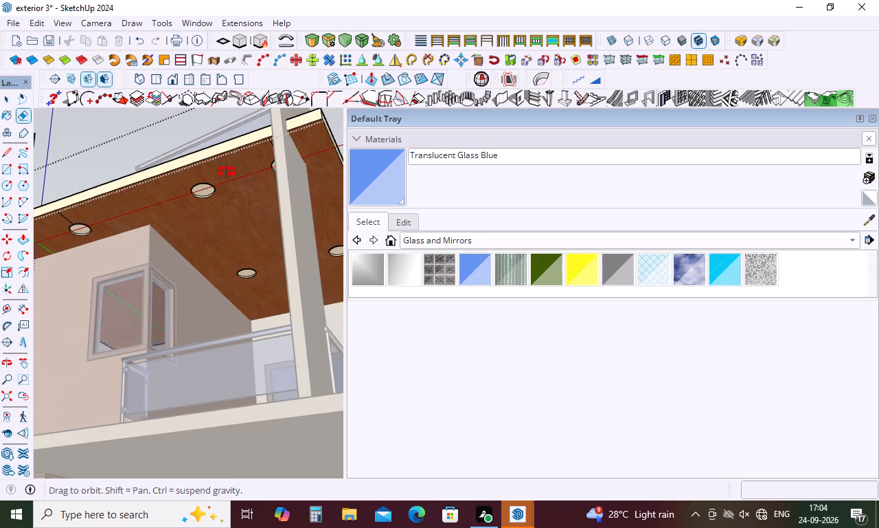
middle_drag(227, 172, 271, 171)
scroll(269, 173, down, 4)
scroll(117, 193, up, 8)
click(122, 194)
scroll(176, 195, down, 5)
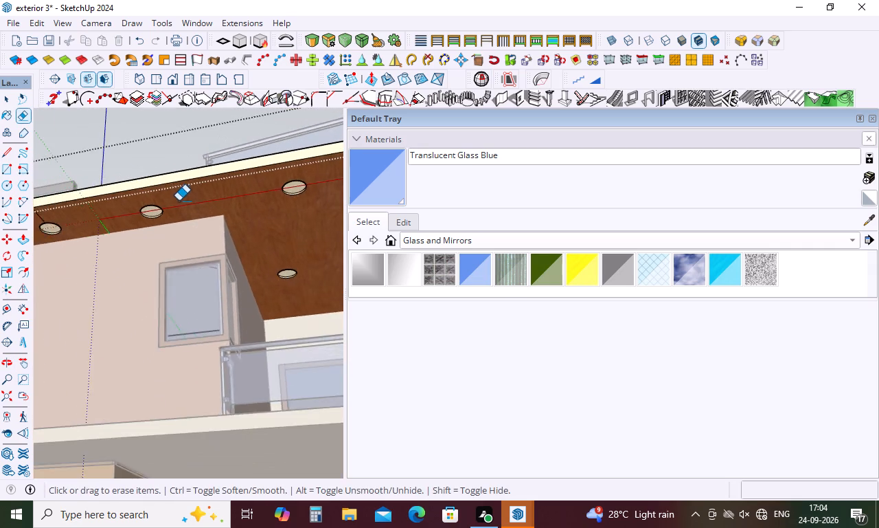
scroll(179, 201, down, 4)
scroll(73, 206, up, 9)
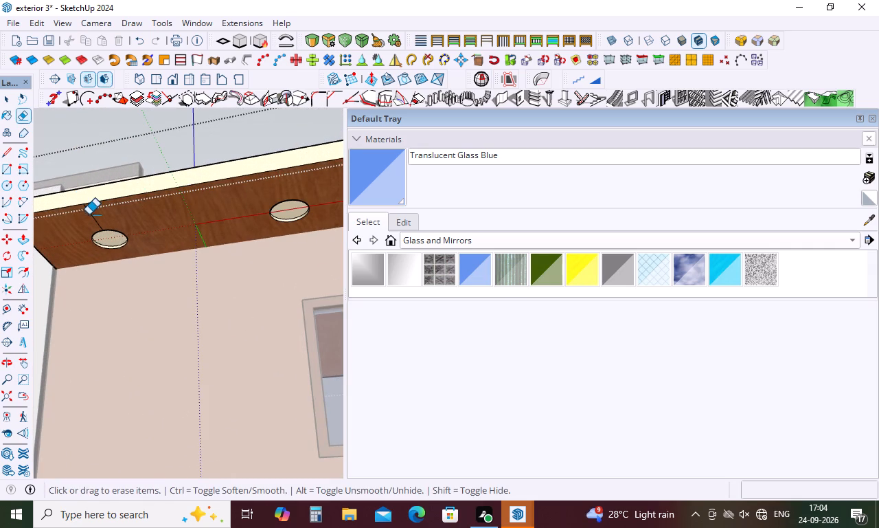
click(90, 213)
scroll(85, 210, down, 9)
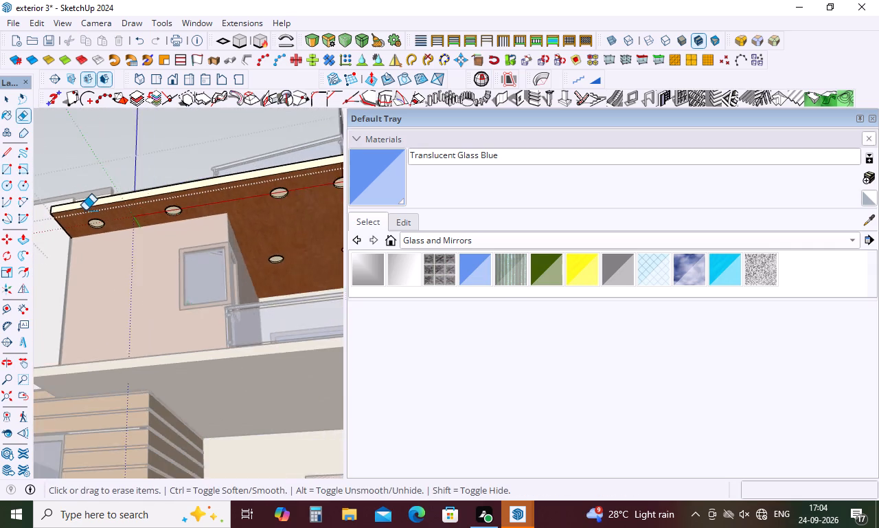
scroll(85, 210, down, 4)
scroll(260, 189, up, 14)
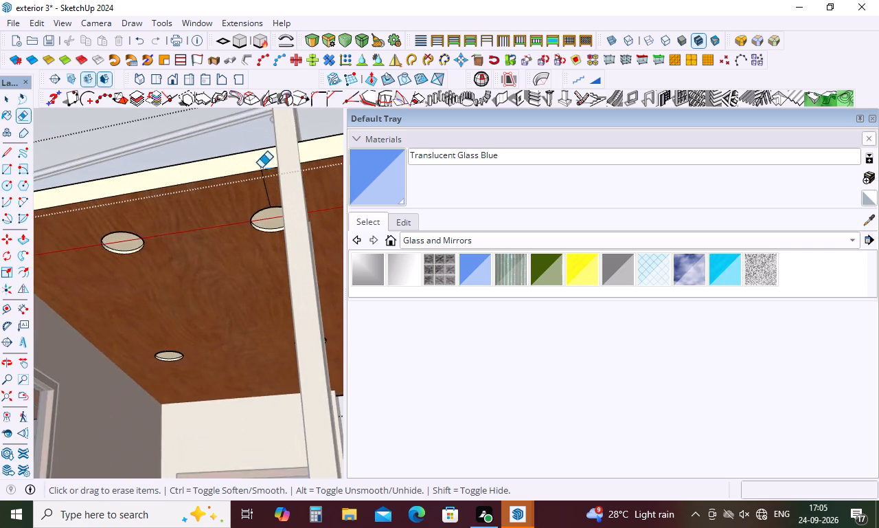
scroll(266, 180, up, 4)
click(266, 194)
scroll(249, 203, down, 4)
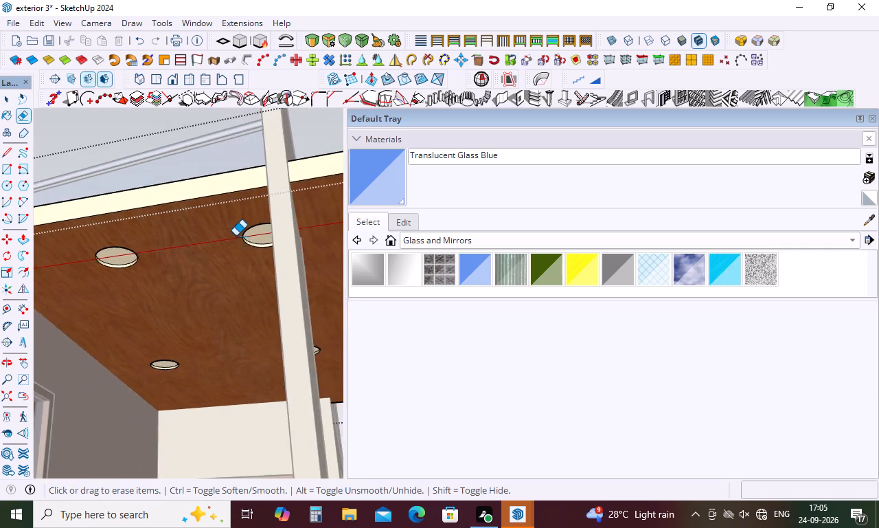
scroll(236, 236, down, 20)
scroll(235, 239, down, 4)
key(space)
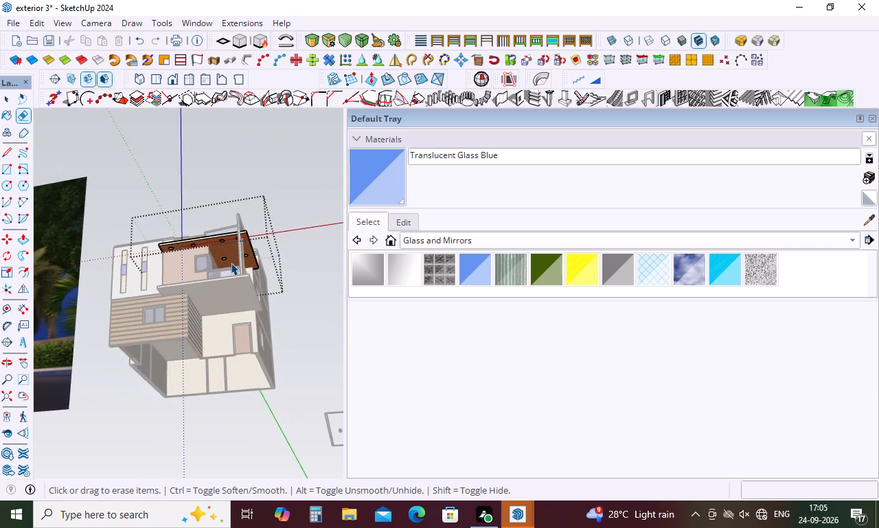
click(185, 427)
Draw a 39' 9" by 29' 3" rectangle across the house's open underside, from the rear wall corner to the opposite front corner.
middle_drag(252, 231, 220, 415)
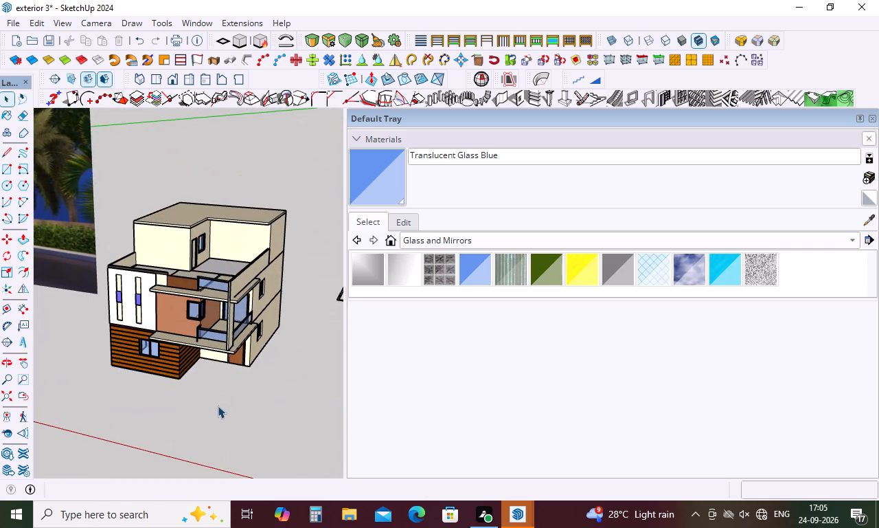
scroll(206, 384, down, 6)
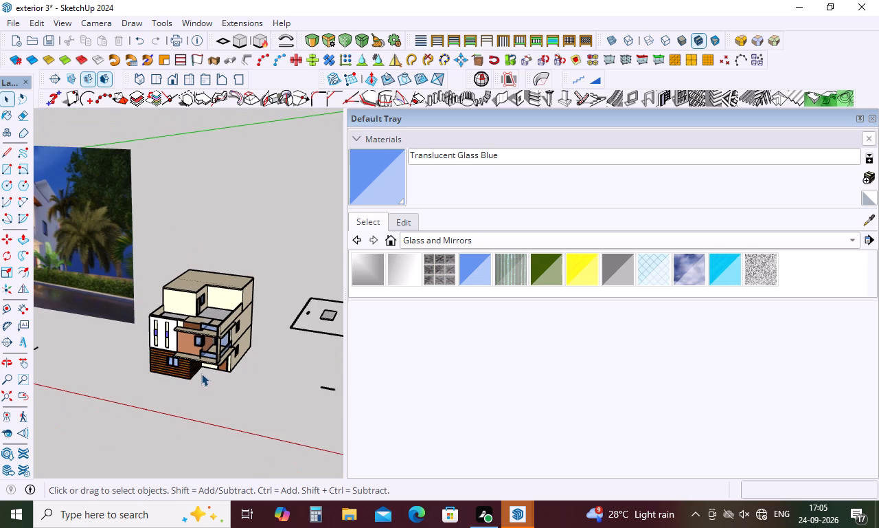
middle_click(201, 373)
scroll(206, 366, down, 8)
middle_drag(206, 366, 225, 300)
scroll(215, 372, up, 5)
scroll(190, 424, up, 9)
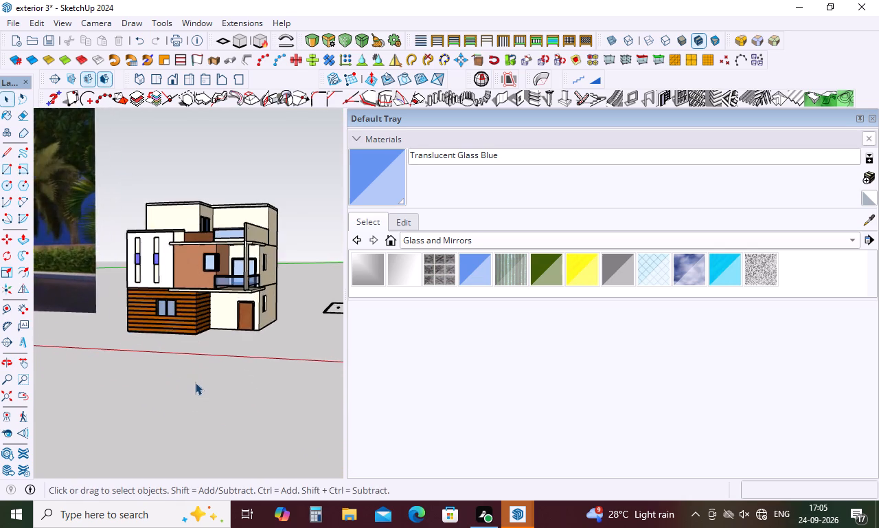
scroll(201, 368, up, 4)
middle_drag(212, 351, 257, 222)
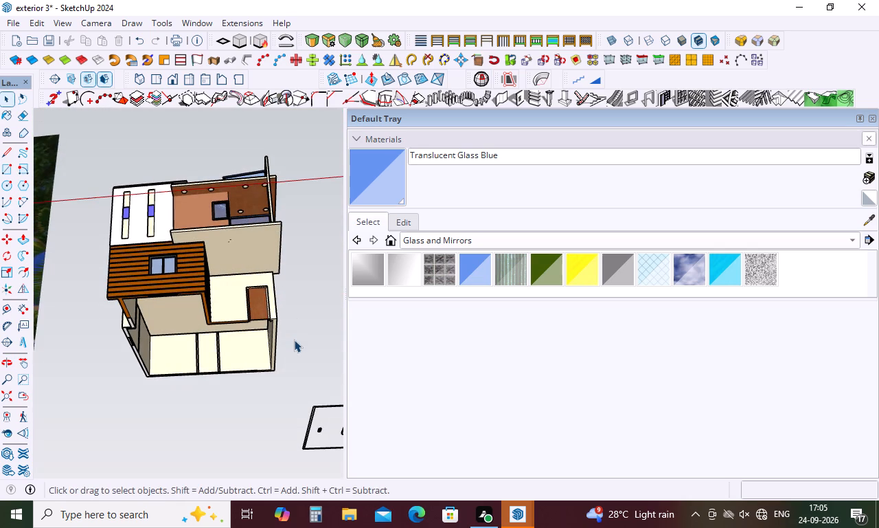
key(r)
scroll(286, 377, up, 7)
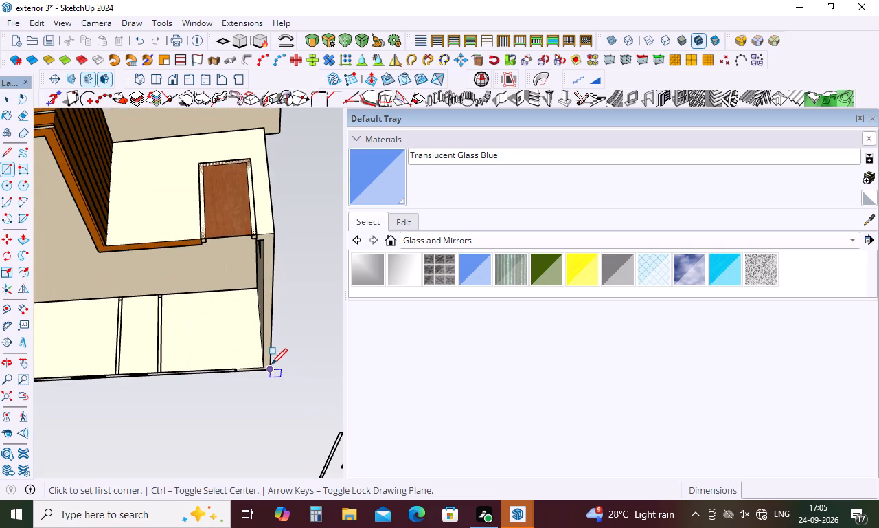
click(271, 372)
scroll(253, 322, down, 5)
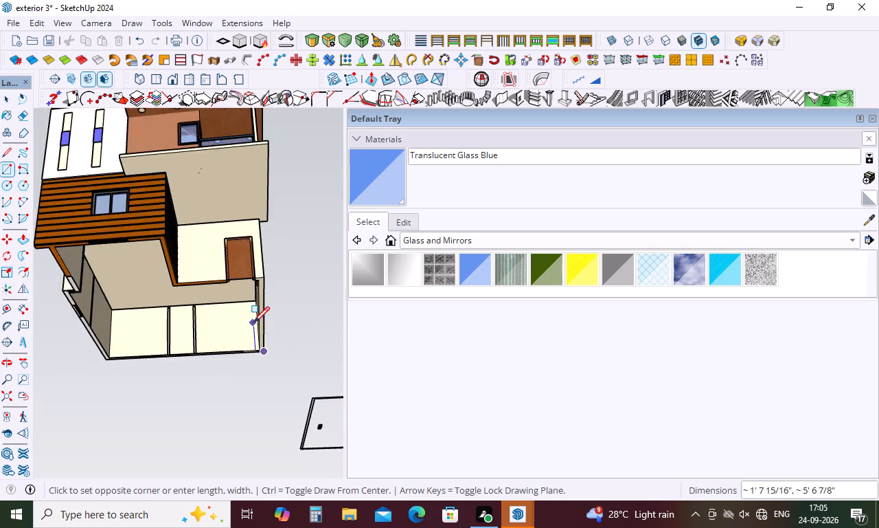
scroll(253, 322, down, 4)
scroll(122, 270, up, 6)
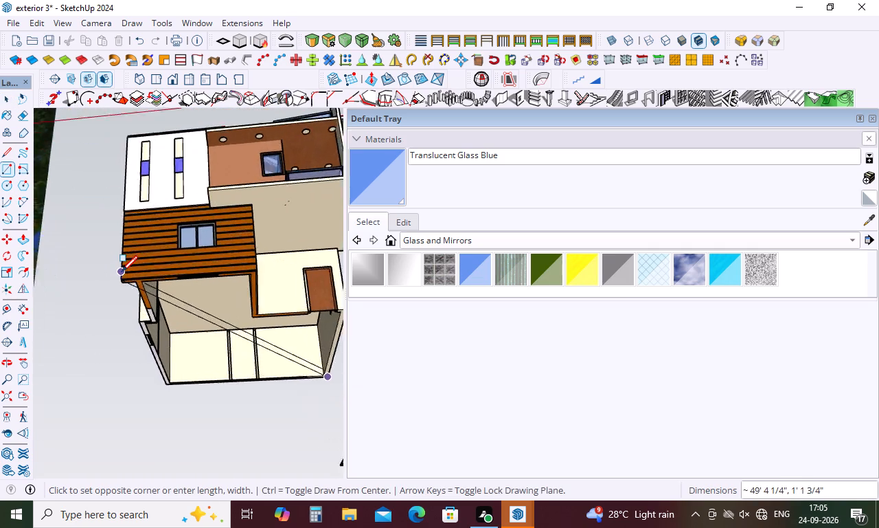
scroll(122, 272, up, 10)
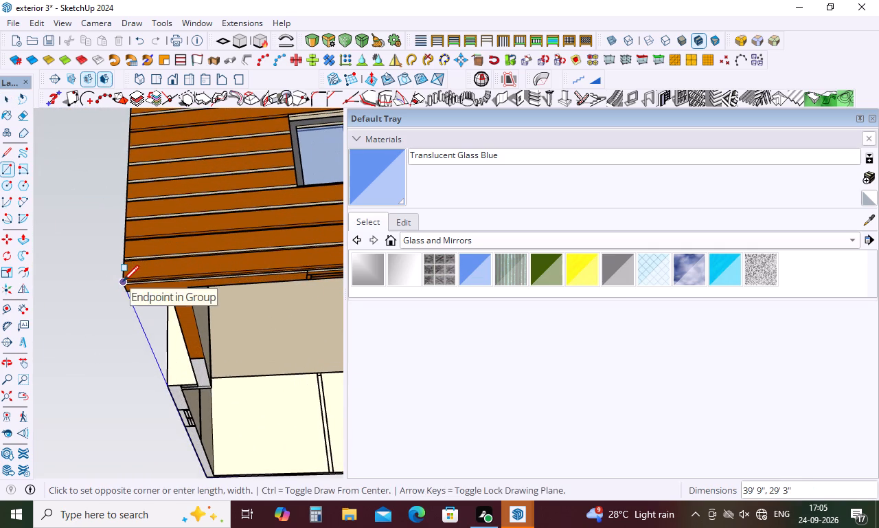
scroll(123, 281, up, 4)
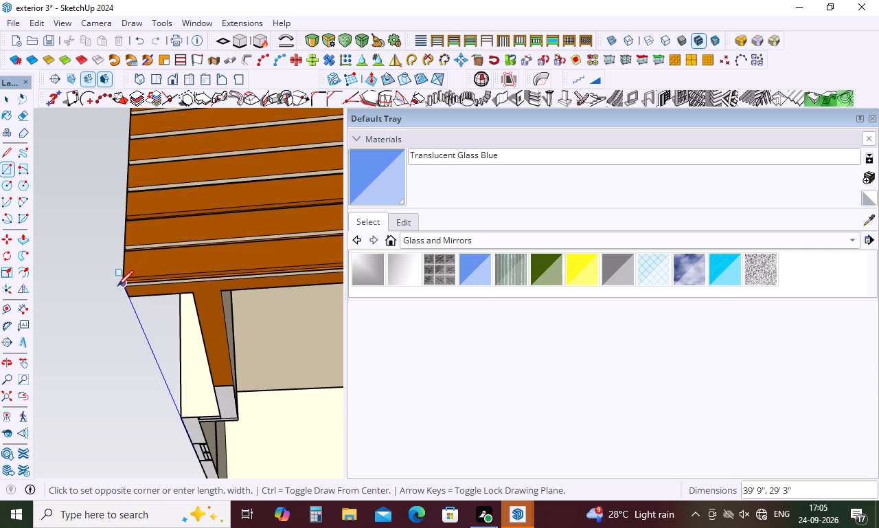
click(119, 289)
scroll(111, 235, down, 4)
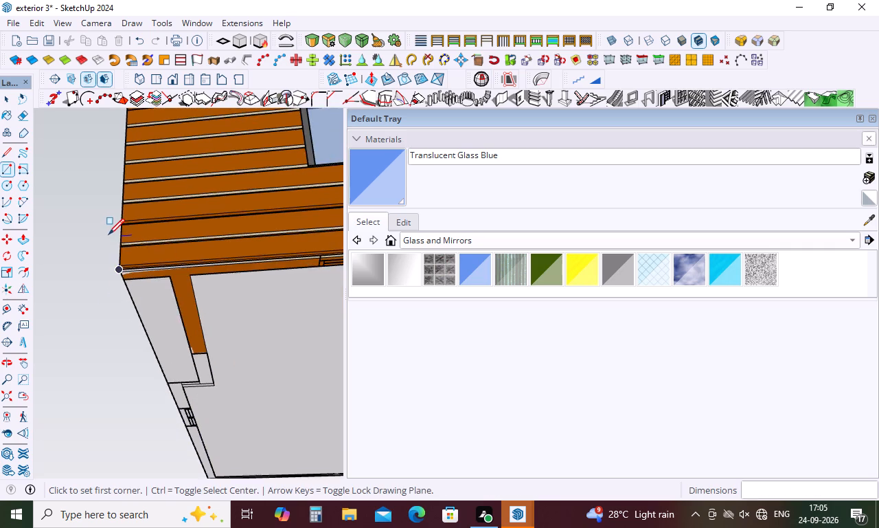
scroll(107, 234, down, 13)
key(space)
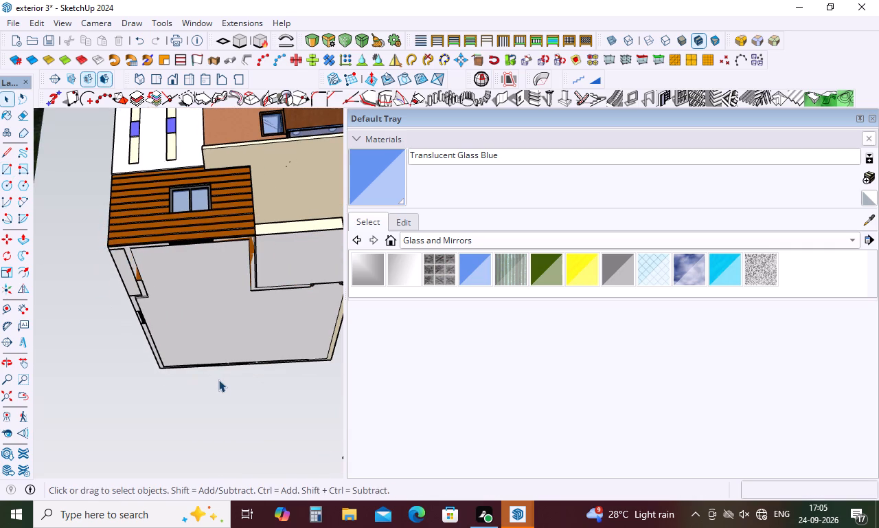
Push/Pull the new base rectangle downward 10" to form the house's floor slab.
key(p)
click(217, 342)
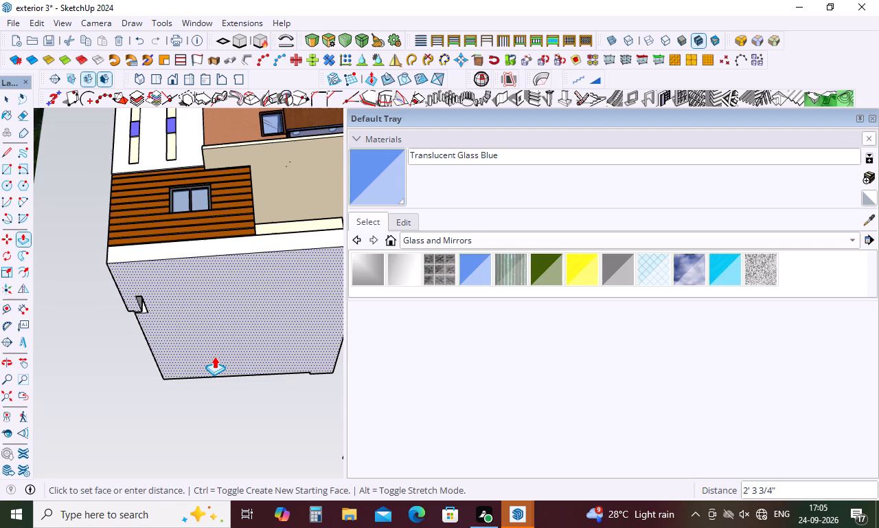
key(1)
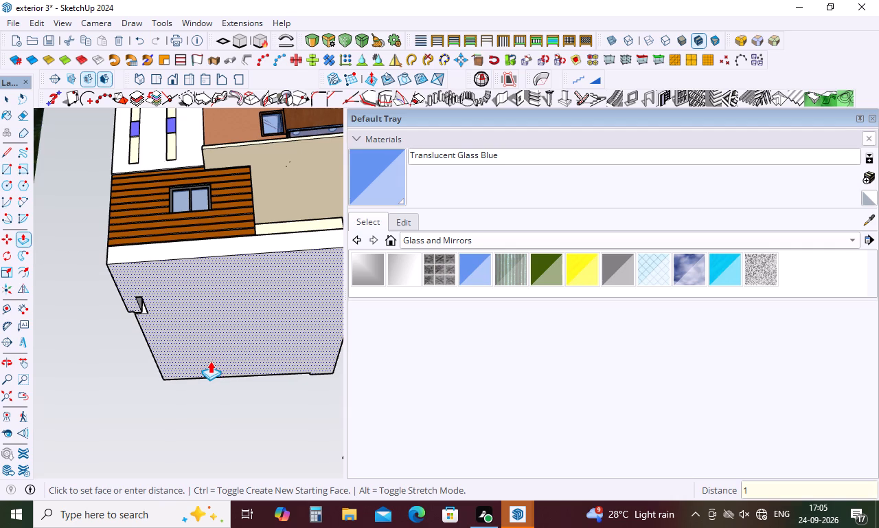
key(0)
key(Return)
key(space)
Examine the house with its new base slab from several distances beside the reference photo.
scroll(82, 313, down, 4)
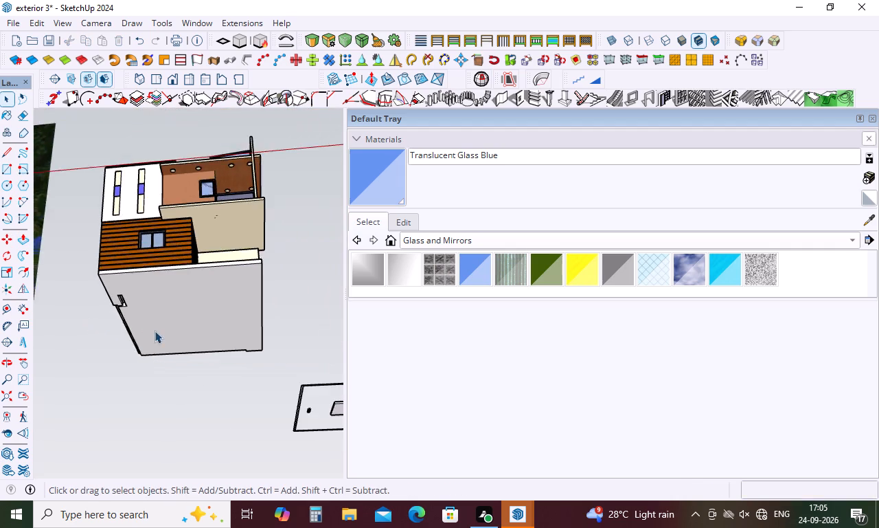
middle_drag(155, 331, 19, 502)
middle_drag(114, 372, 123, 443)
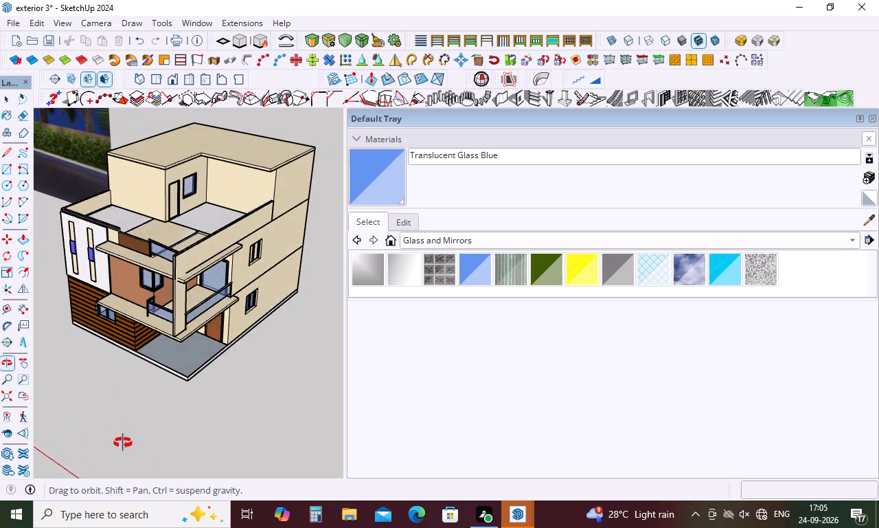
middle_drag(123, 443, 174, 434)
scroll(207, 368, down, 10)
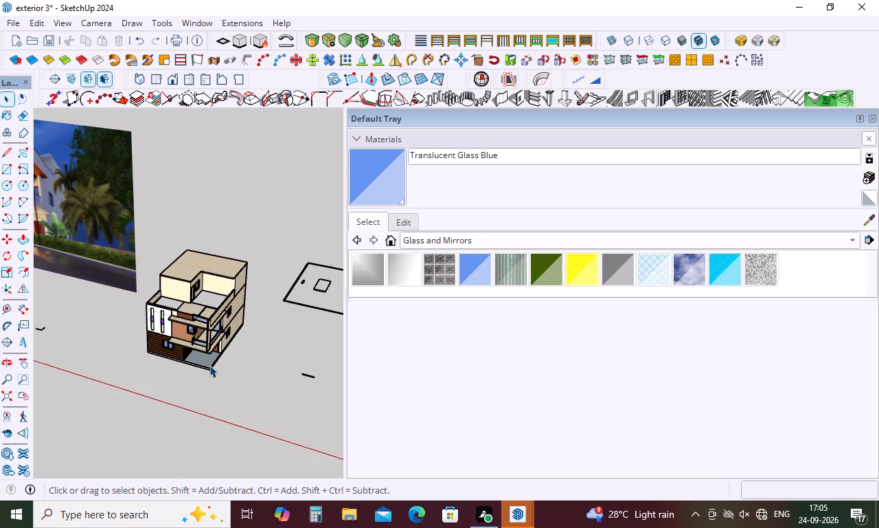
scroll(209, 365, down, 6)
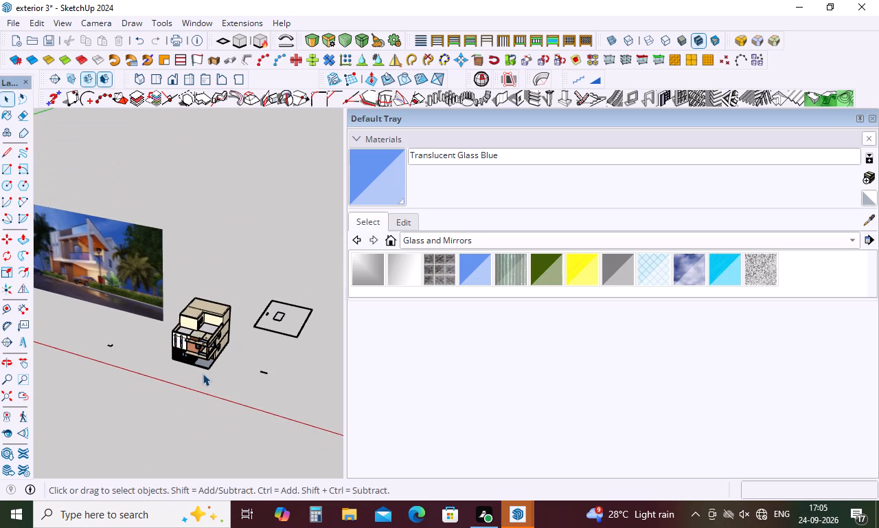
scroll(196, 375, up, 4)
scroll(179, 342, down, 4)
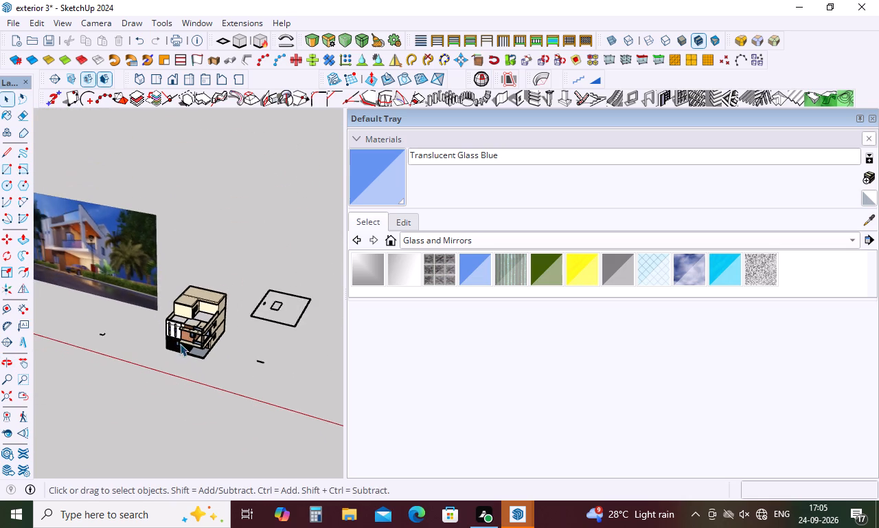
scroll(190, 349, up, 10)
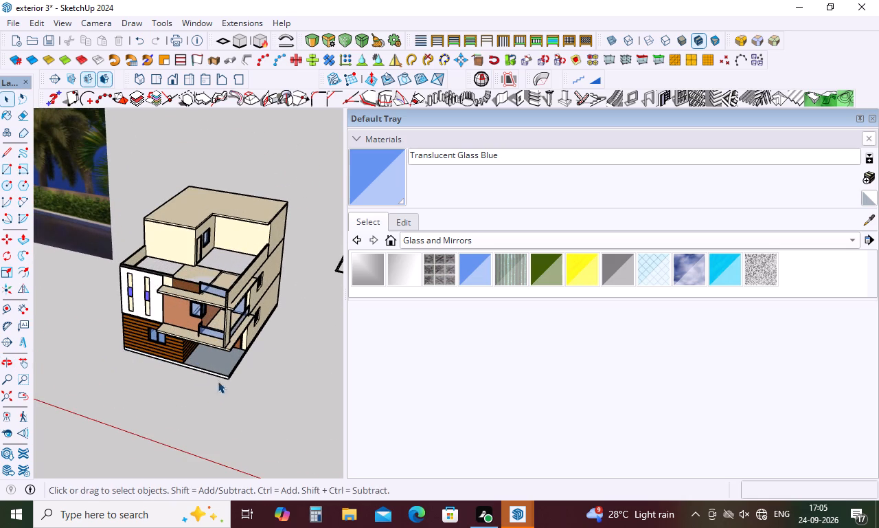
scroll(238, 357, up, 1)
scroll(238, 356, down, 10)
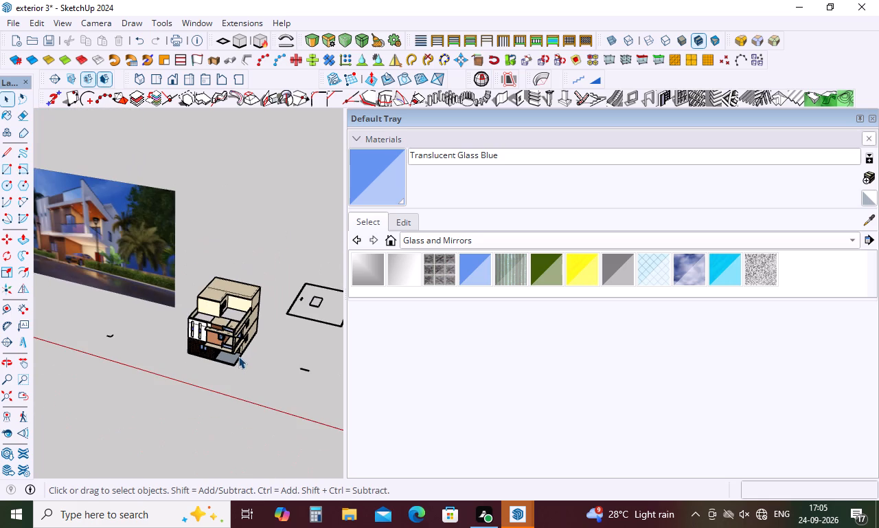
scroll(238, 358, up, 5)
Delete the leftover small arc, the short line and the flat plan outline lying on the ground around the house.
scroll(233, 346, down, 8)
drag(136, 324, 109, 337)
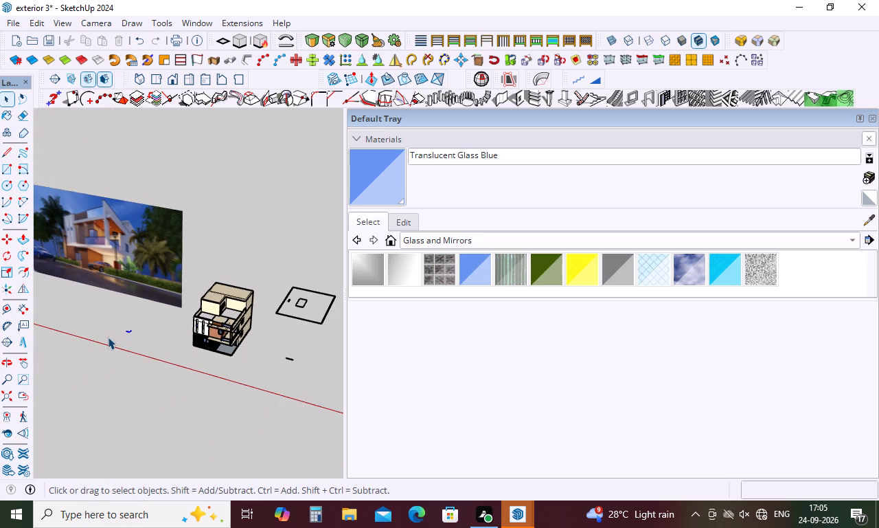
key(Delete)
drag(300, 349, 296, 366)
drag(296, 366, 278, 375)
key(Delete)
scroll(266, 346, down, 10)
scroll(282, 329, up, 10)
drag(316, 305, 240, 380)
key(Delete)
scroll(246, 360, up, 1)
scroll(262, 285, down, 10)
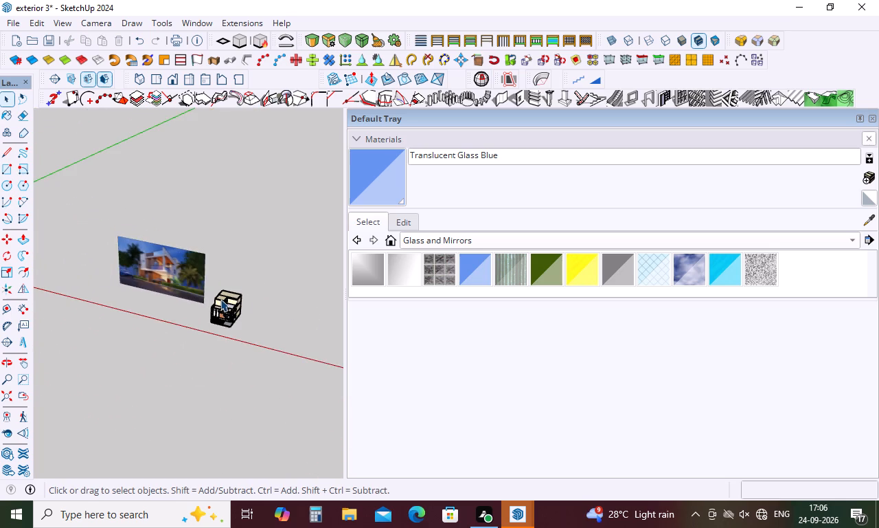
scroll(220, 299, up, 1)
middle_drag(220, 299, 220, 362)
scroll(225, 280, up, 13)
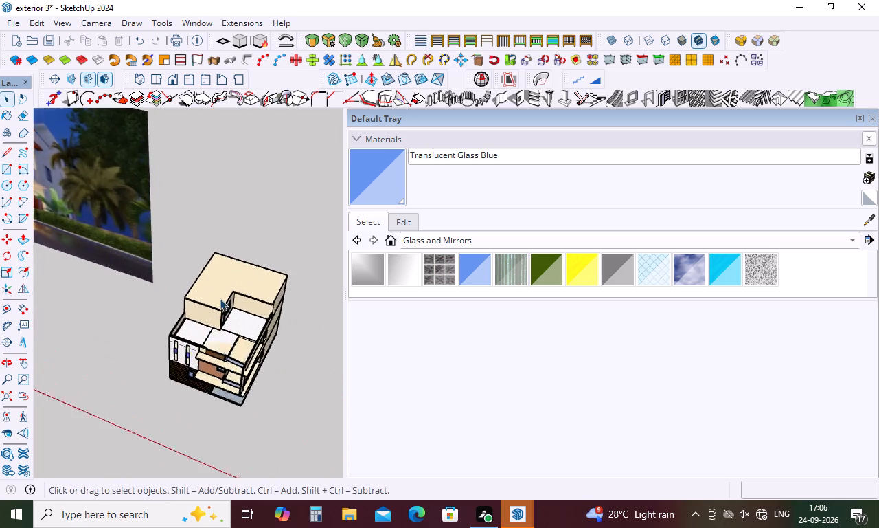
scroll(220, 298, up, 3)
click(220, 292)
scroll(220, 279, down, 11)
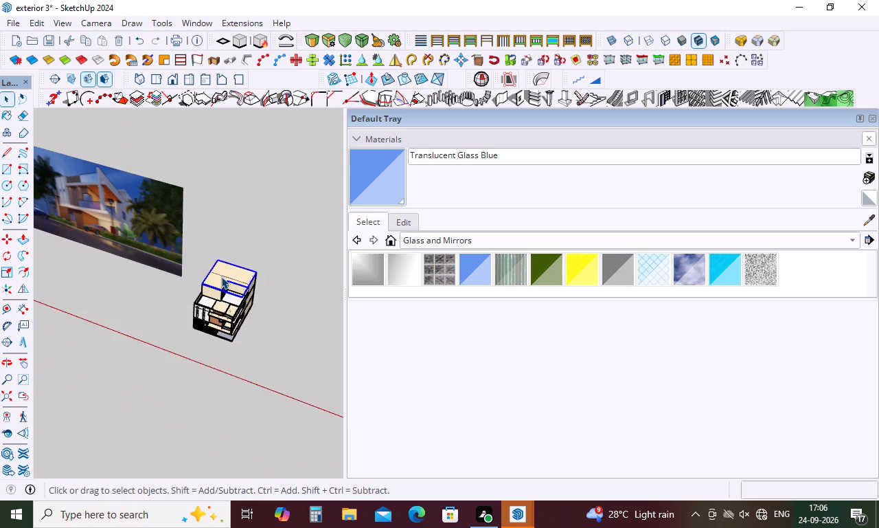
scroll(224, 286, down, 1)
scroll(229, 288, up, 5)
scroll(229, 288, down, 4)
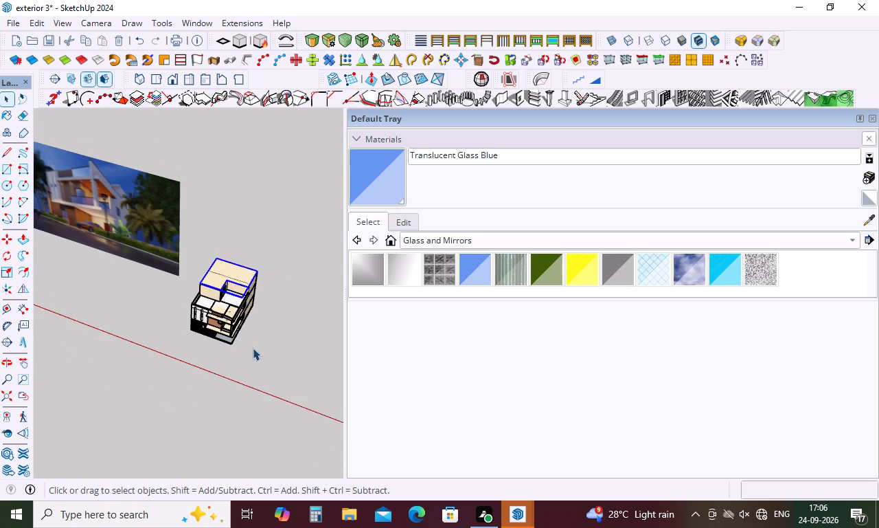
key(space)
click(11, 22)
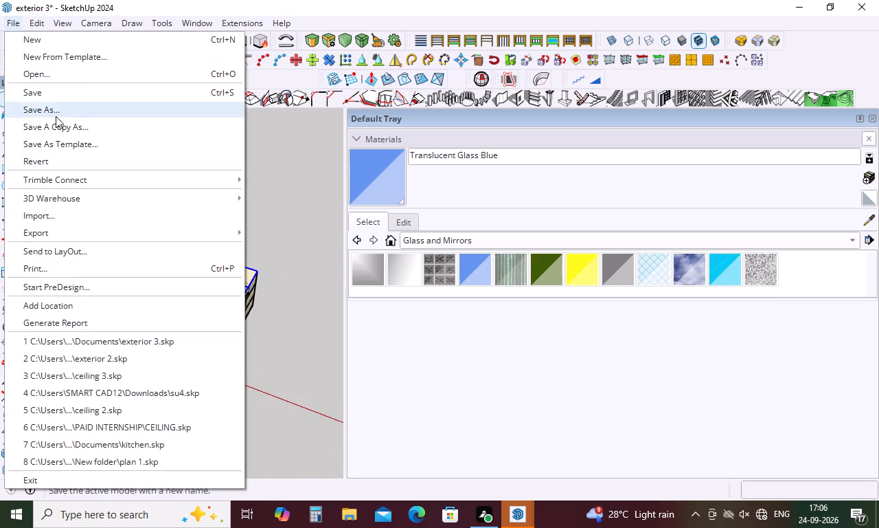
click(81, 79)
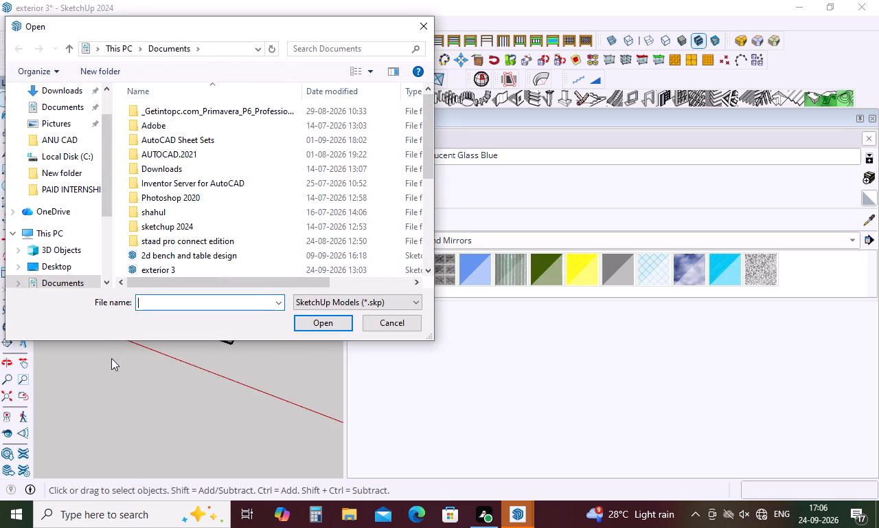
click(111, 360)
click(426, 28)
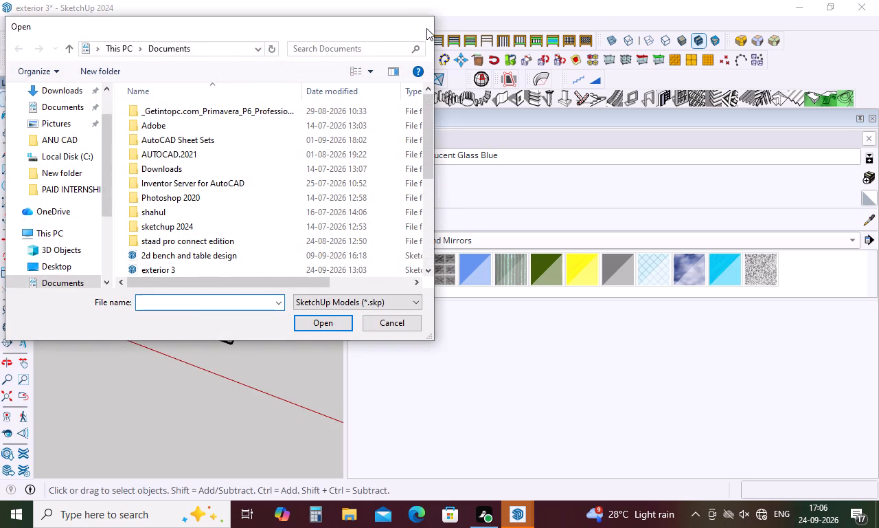
Close the Default Tray to enlarge the modelling area and clear the roof selection.
click(874, 118)
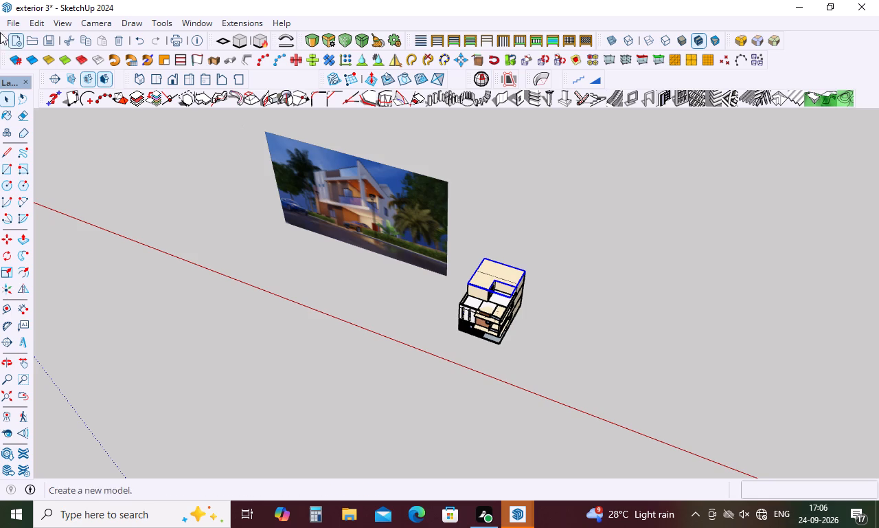
click(8, 9)
click(144, 229)
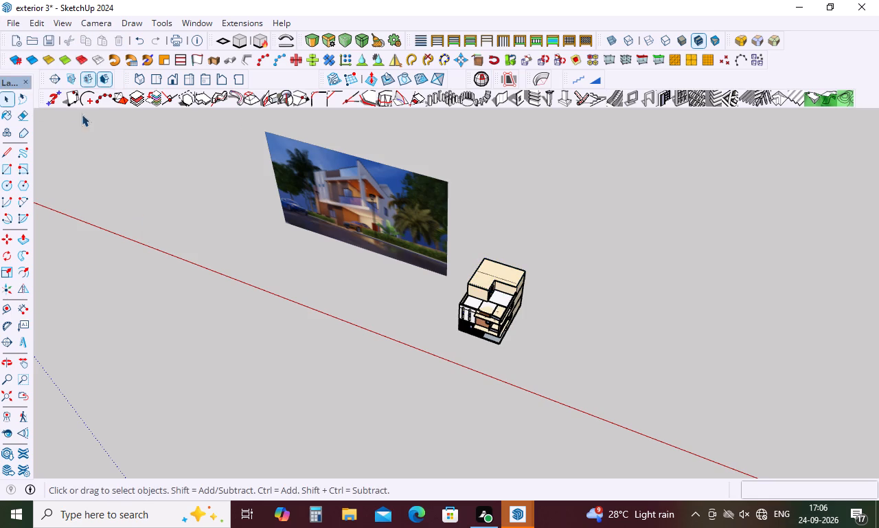
Import the CAD drawing EXTERIOR2(FOR STUDENTS) (1) from the Downloads folder and dismiss the import results.
click(16, 22)
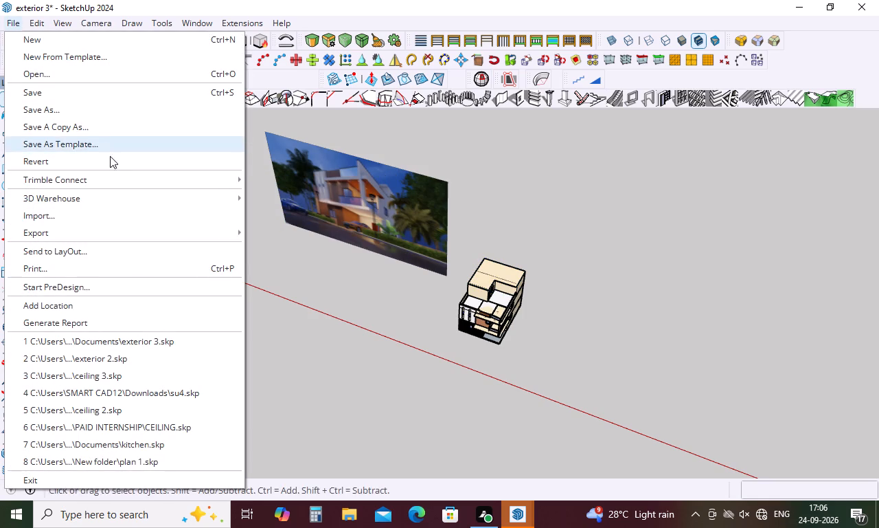
click(106, 215)
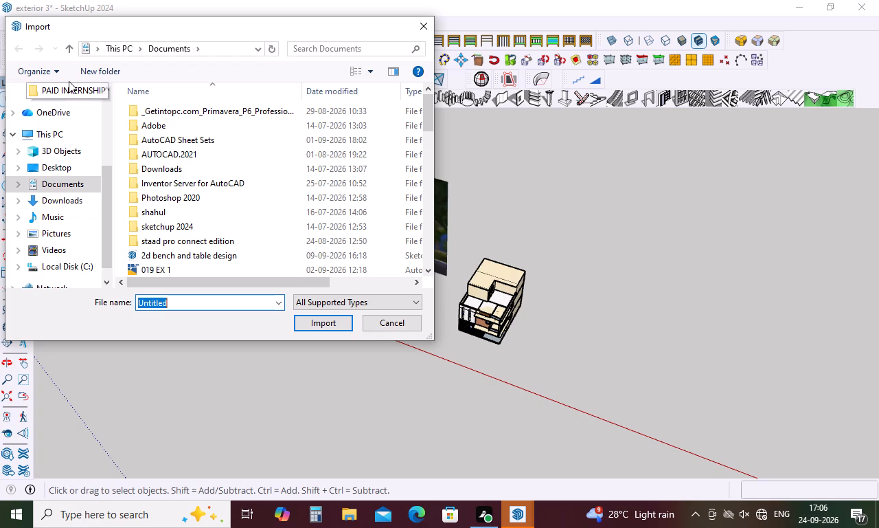
click(69, 197)
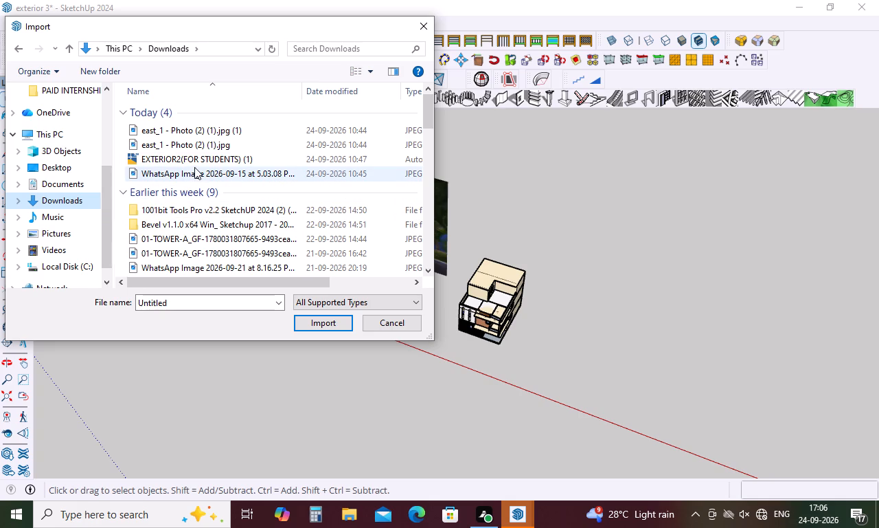
click(200, 159)
click(328, 320)
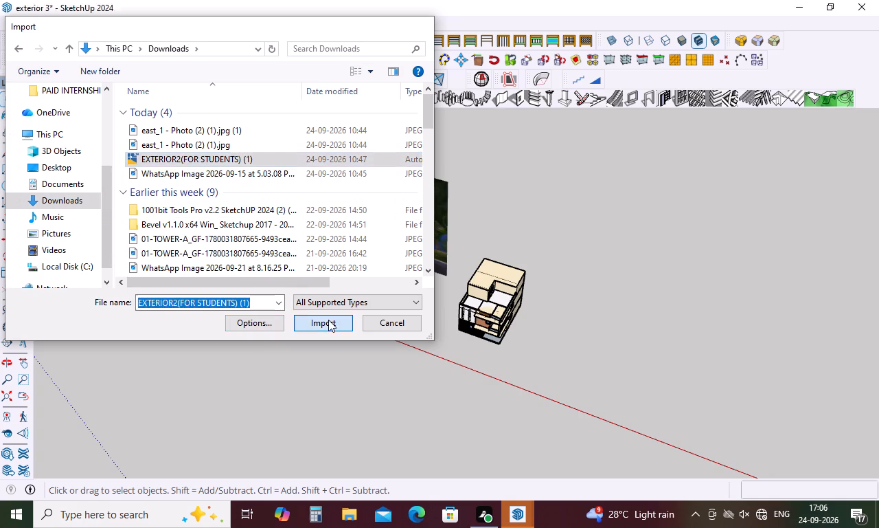
click(494, 355)
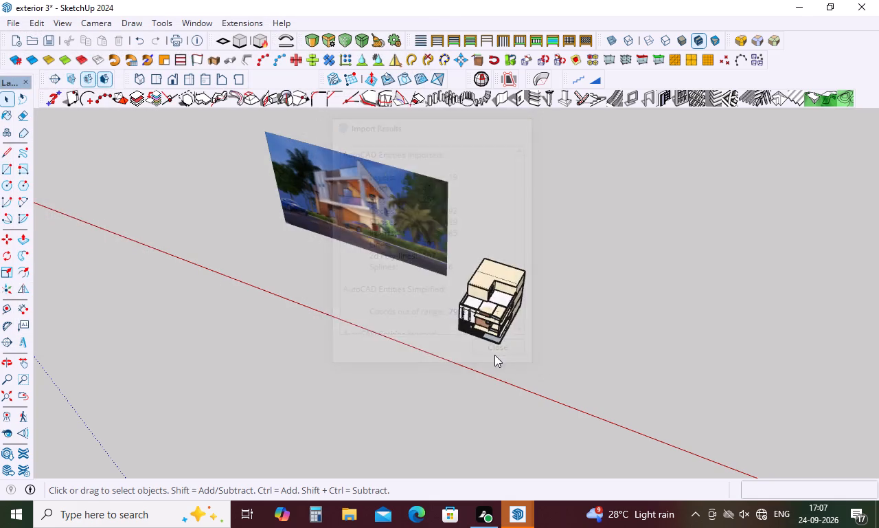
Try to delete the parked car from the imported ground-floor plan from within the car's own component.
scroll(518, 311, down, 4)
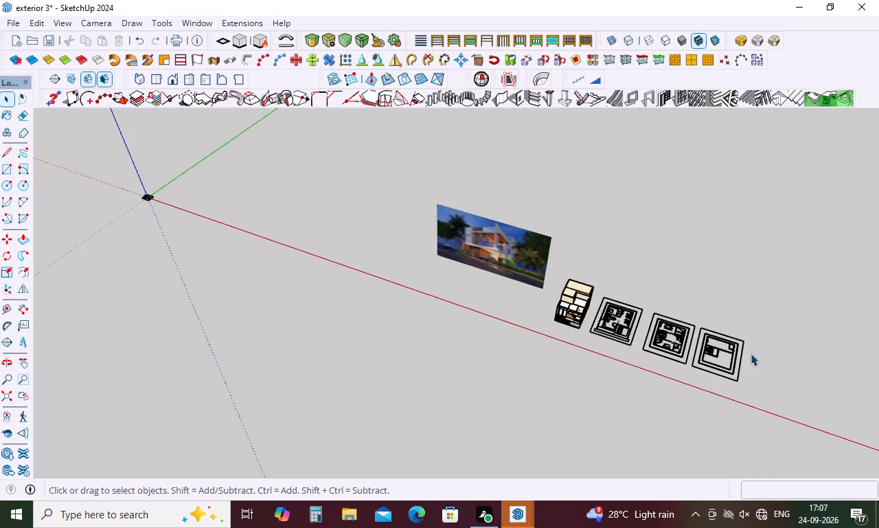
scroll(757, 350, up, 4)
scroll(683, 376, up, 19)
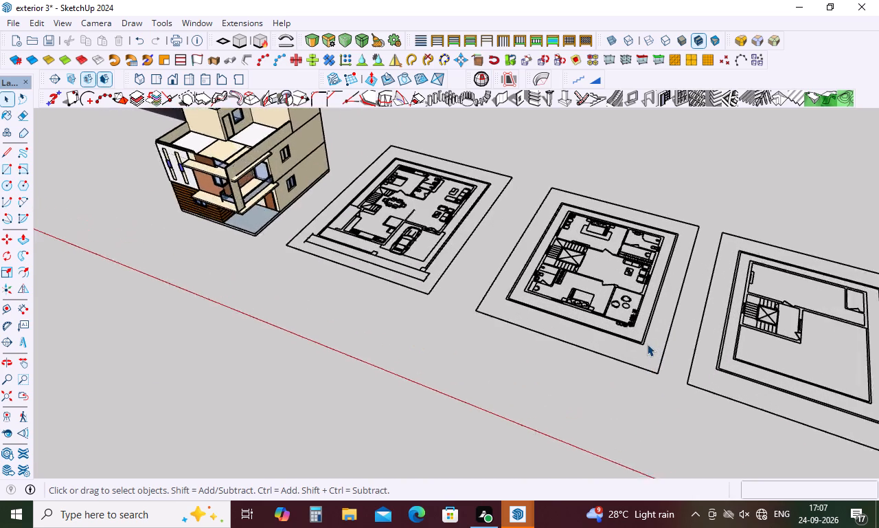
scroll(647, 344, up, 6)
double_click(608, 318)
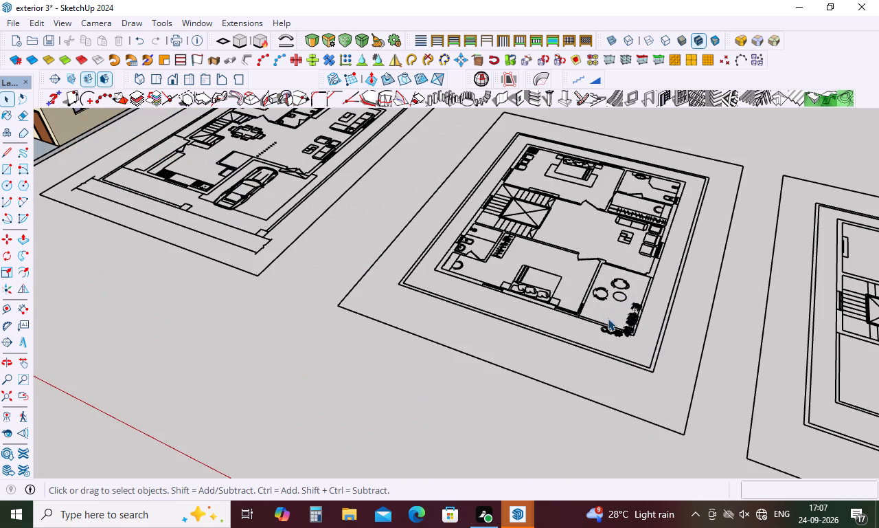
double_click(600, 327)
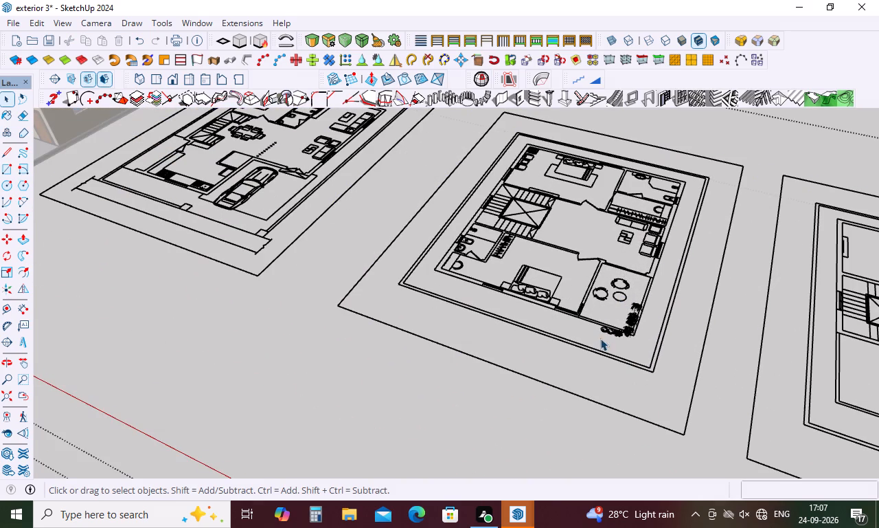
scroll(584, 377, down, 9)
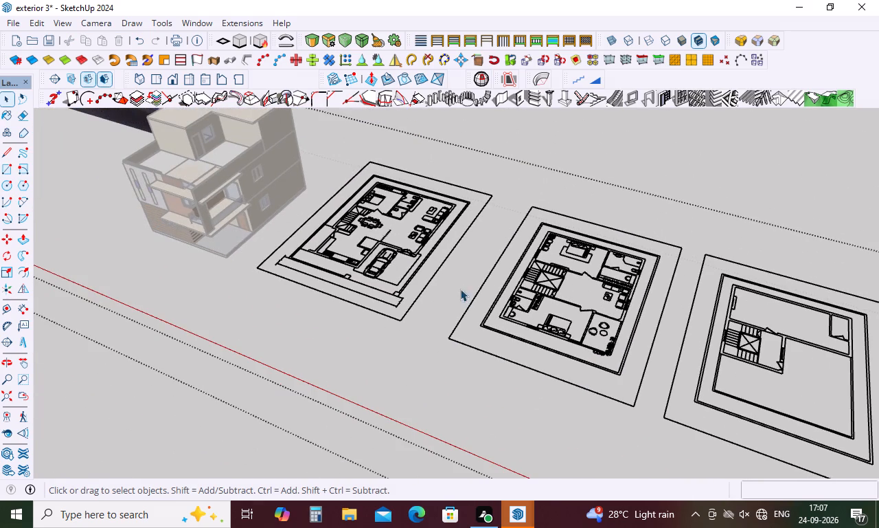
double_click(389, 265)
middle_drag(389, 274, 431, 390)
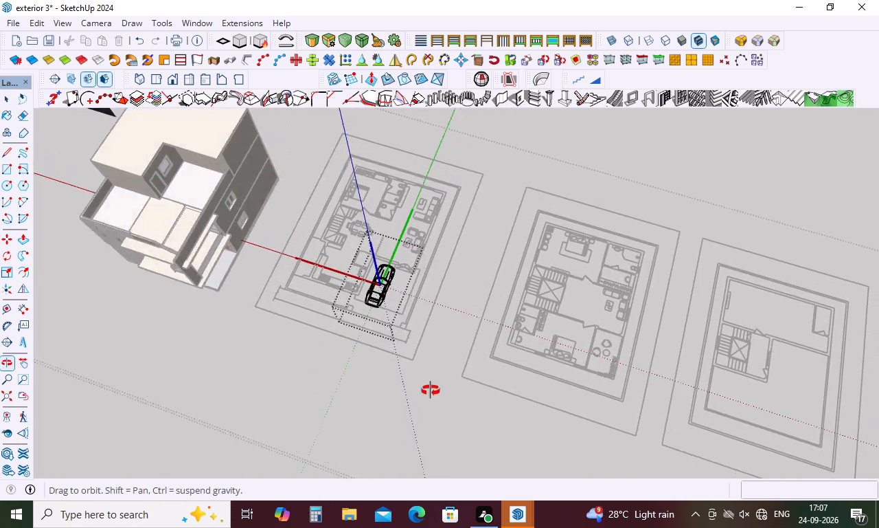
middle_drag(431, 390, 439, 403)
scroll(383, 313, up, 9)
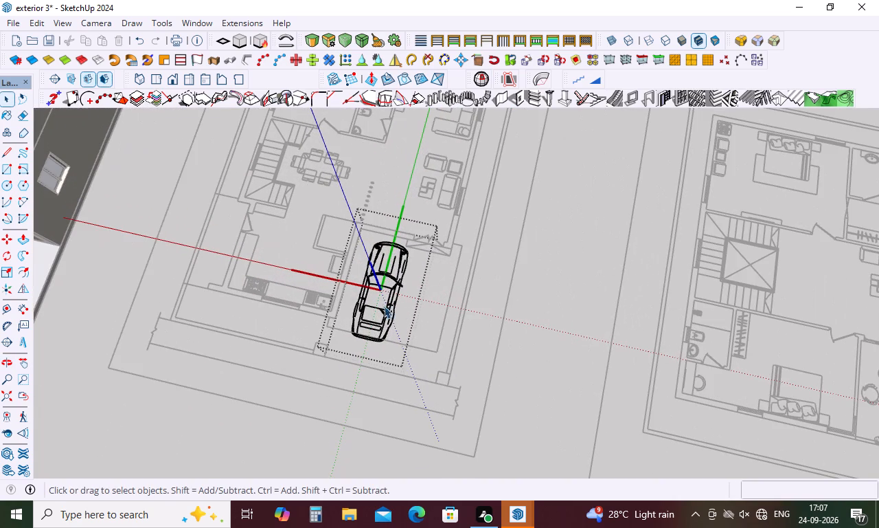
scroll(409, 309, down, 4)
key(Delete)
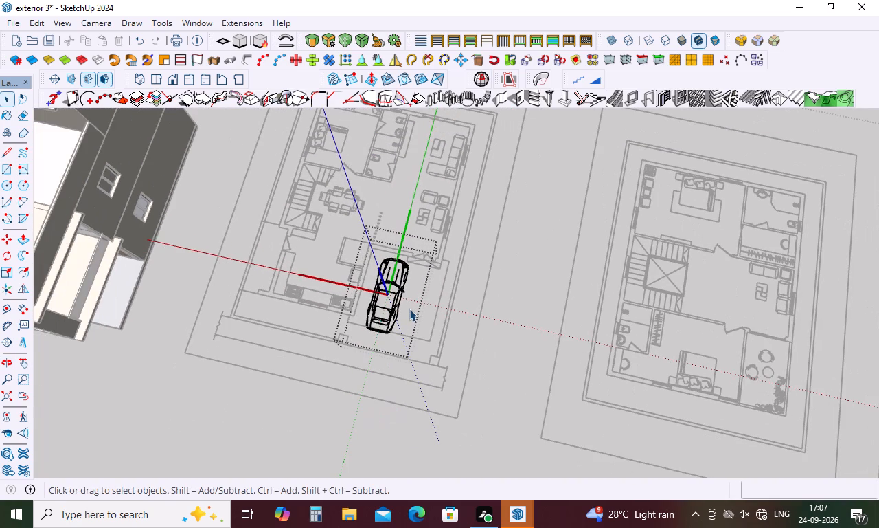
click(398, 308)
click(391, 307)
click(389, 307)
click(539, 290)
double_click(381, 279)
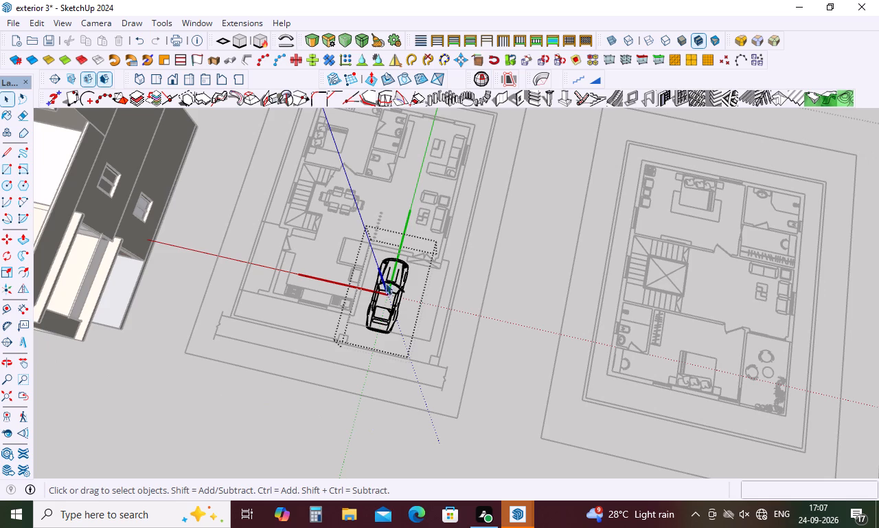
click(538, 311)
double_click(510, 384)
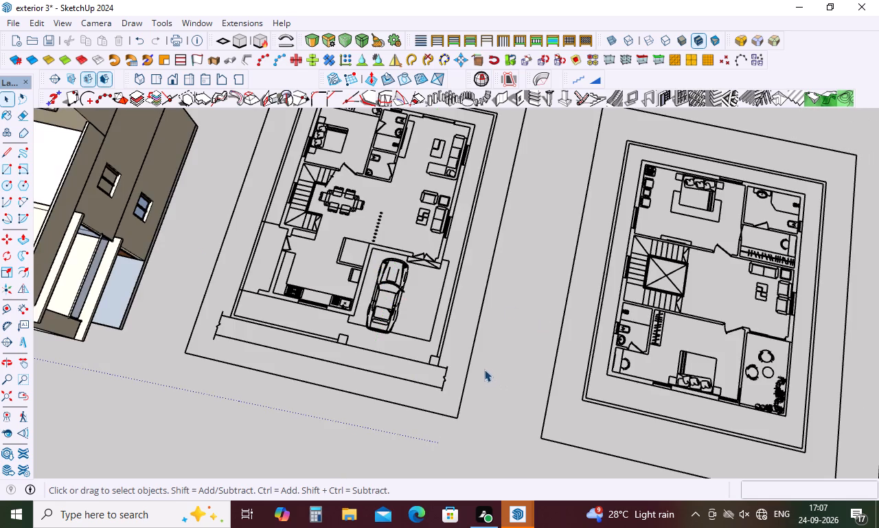
Open the imported plan group and delete the whole car symbol from the ground-floor plan's parking area.
scroll(451, 267, down, 18)
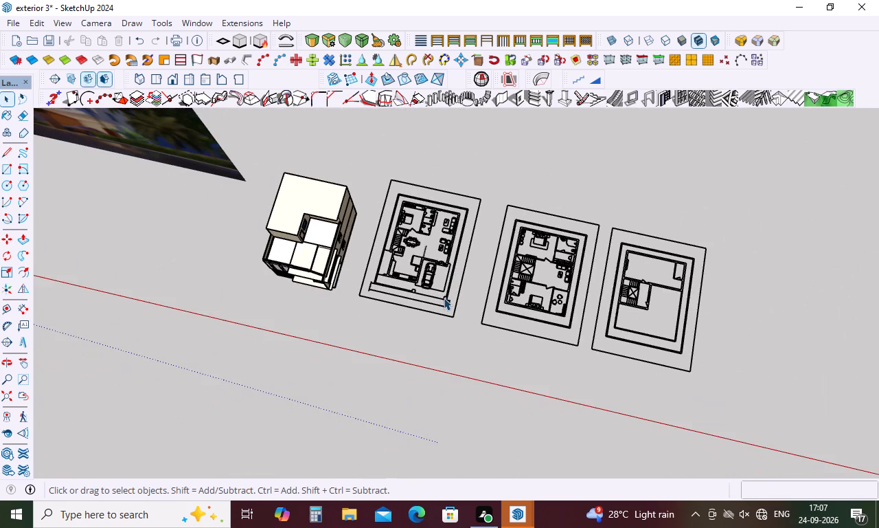
double_click(443, 299)
scroll(415, 247, up, 10)
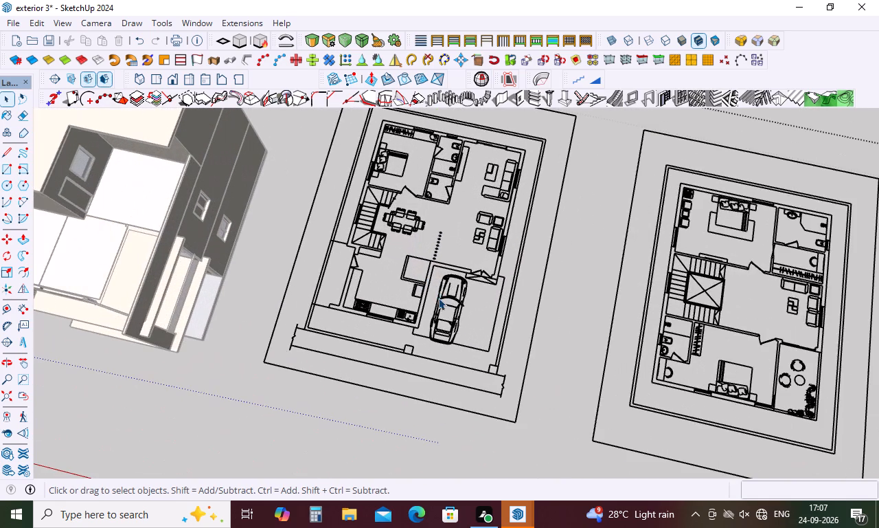
click(446, 307)
key(Delete)
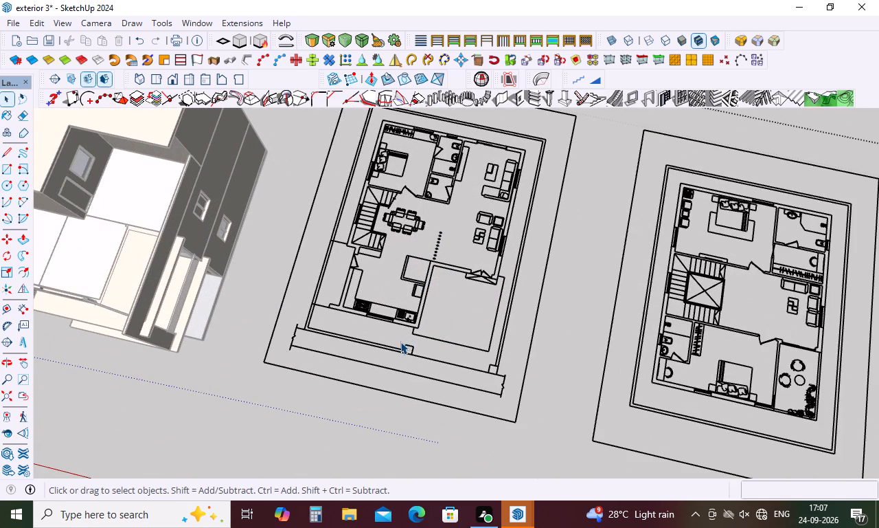
Erase the ground-floor plan's kitchen walls, door, counter edges and sink, plus the wall between kitchen and parking area.
scroll(402, 342, up, 4)
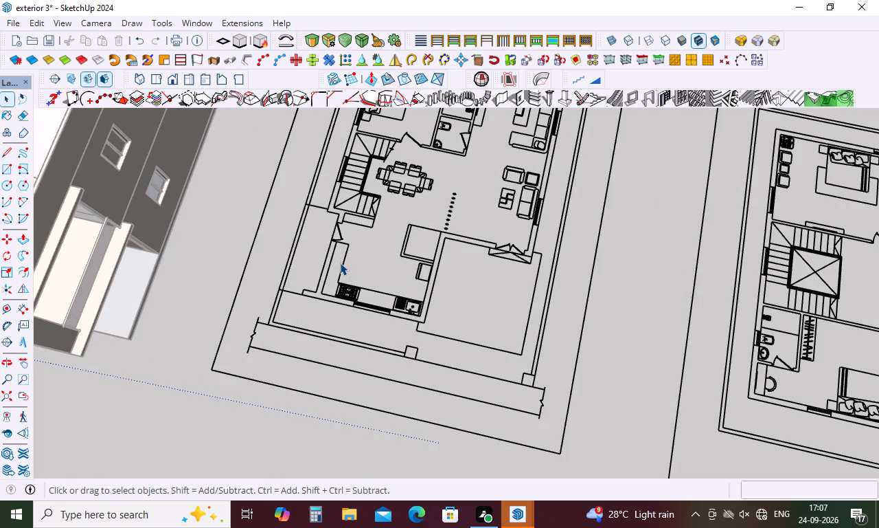
key(e)
click(334, 241)
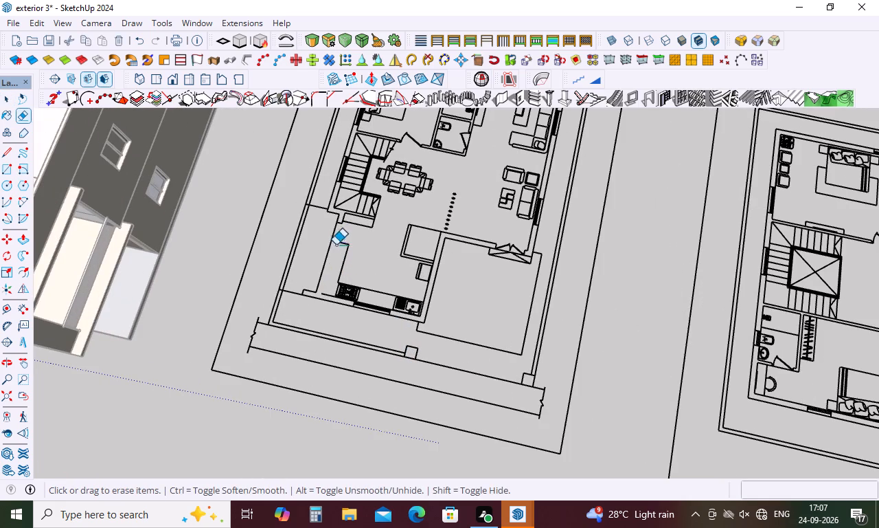
drag(330, 242, 329, 250)
drag(345, 246, 337, 283)
drag(366, 284, 364, 291)
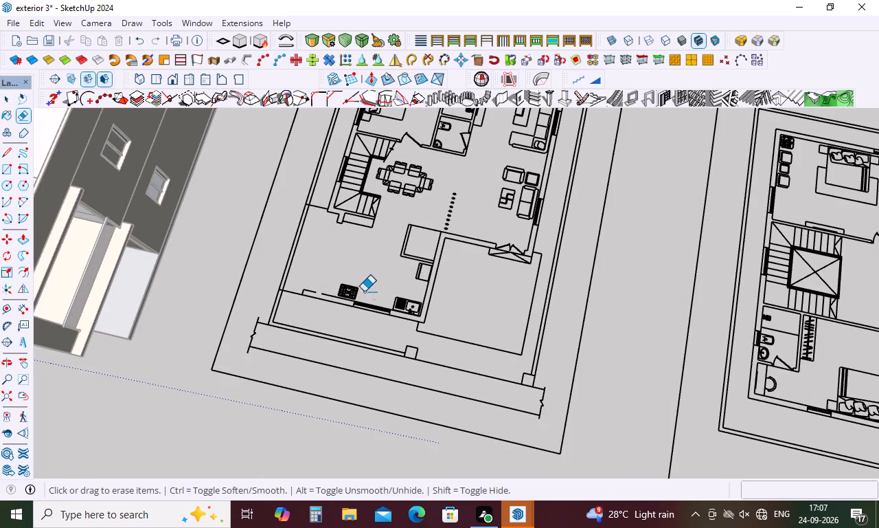
drag(364, 291, 354, 316)
drag(411, 296, 402, 315)
drag(444, 267, 421, 313)
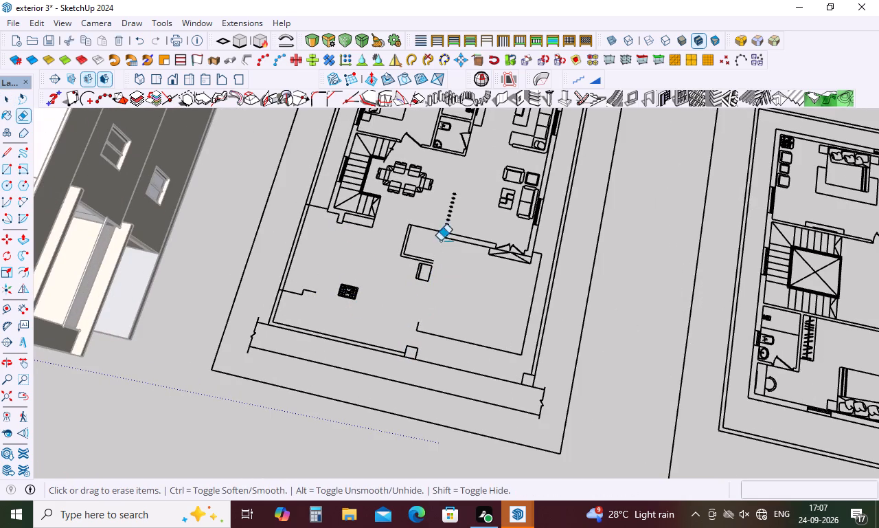
Erase the ground-floor plan's remaining kitchen-side walls, dotted partition, entrance door and adjoining wall lines, keeping the front boundary line.
drag(441, 221, 423, 247)
drag(420, 254, 415, 277)
drag(416, 241, 402, 247)
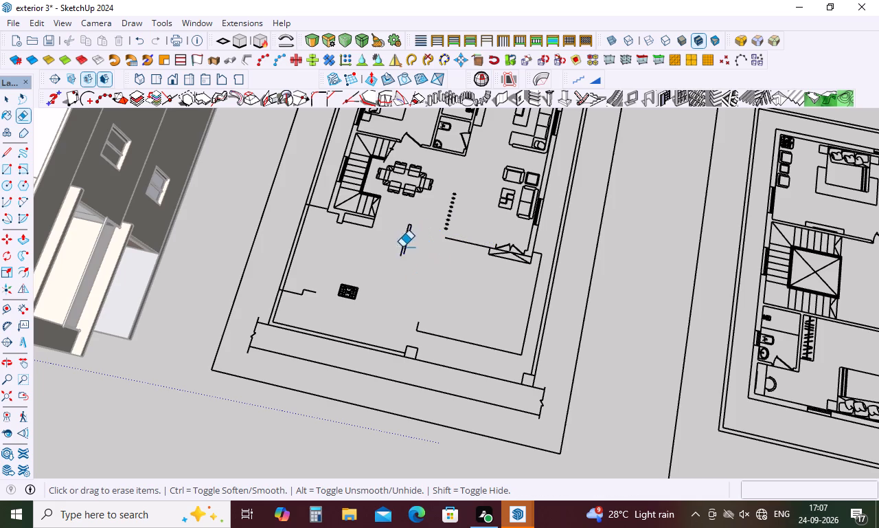
drag(402, 247, 404, 246)
drag(462, 230, 460, 245)
drag(457, 190, 442, 241)
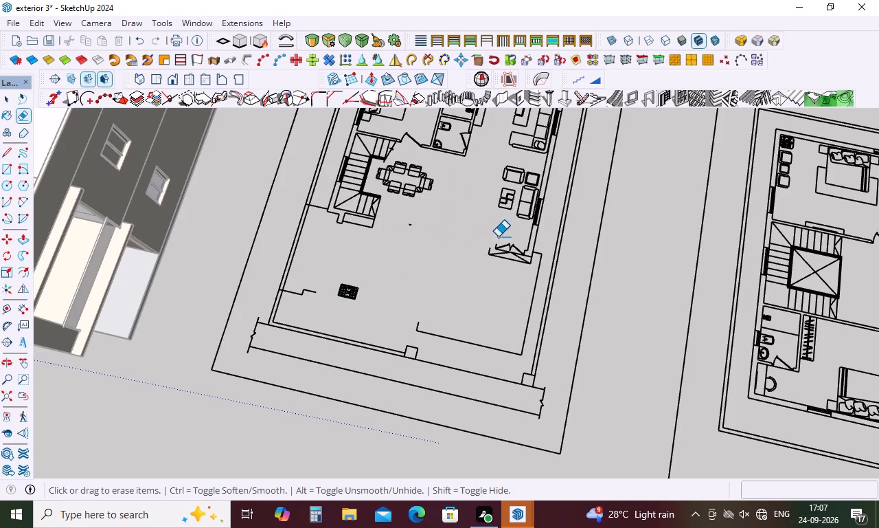
drag(510, 236, 508, 263)
click(530, 253)
drag(537, 258, 538, 269)
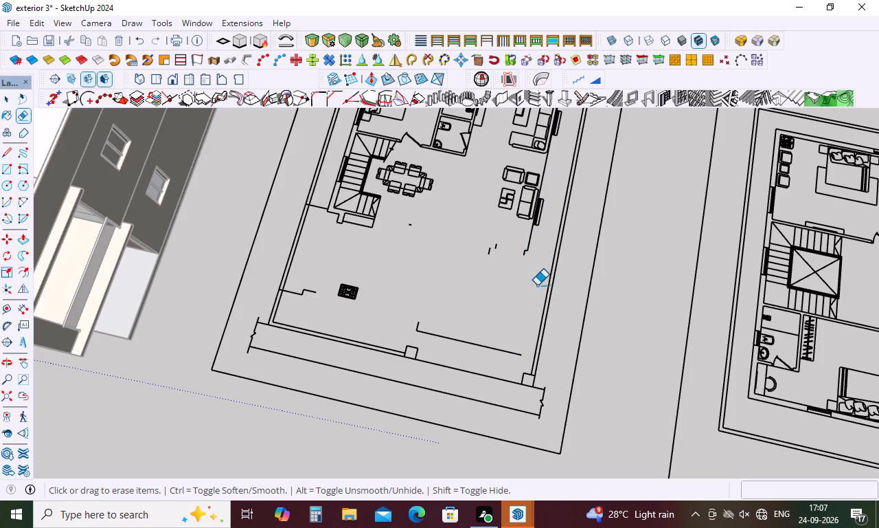
click(505, 354)
click(482, 374)
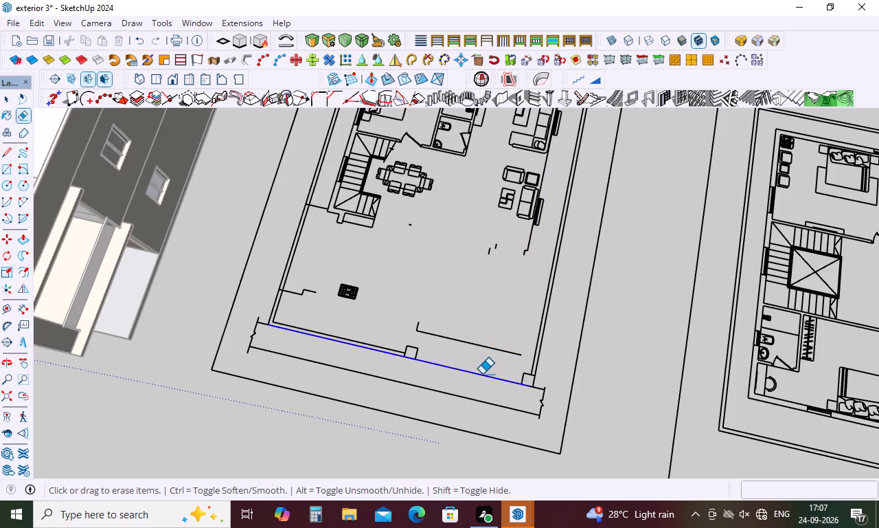
key(ctrl+z)
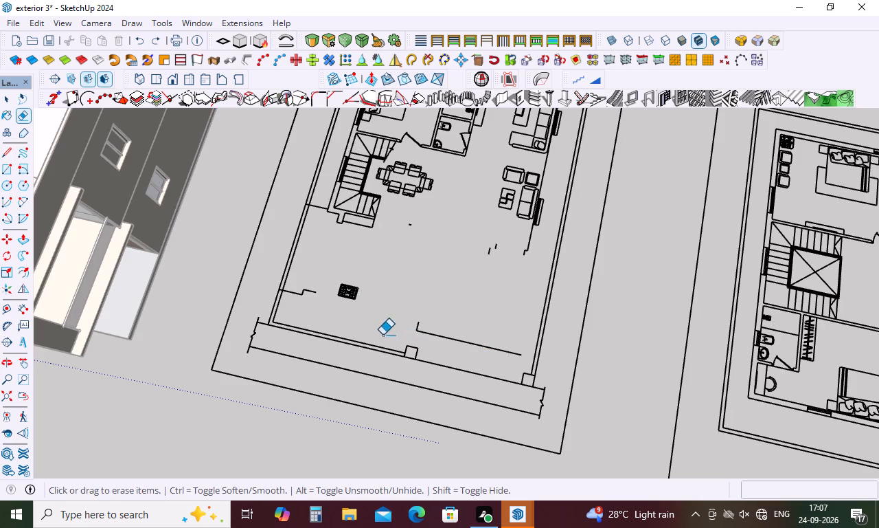
Erase the kitchen counter remnant and hob, plus the lower end of the ground-floor staircase.
click(305, 294)
drag(304, 289, 297, 298)
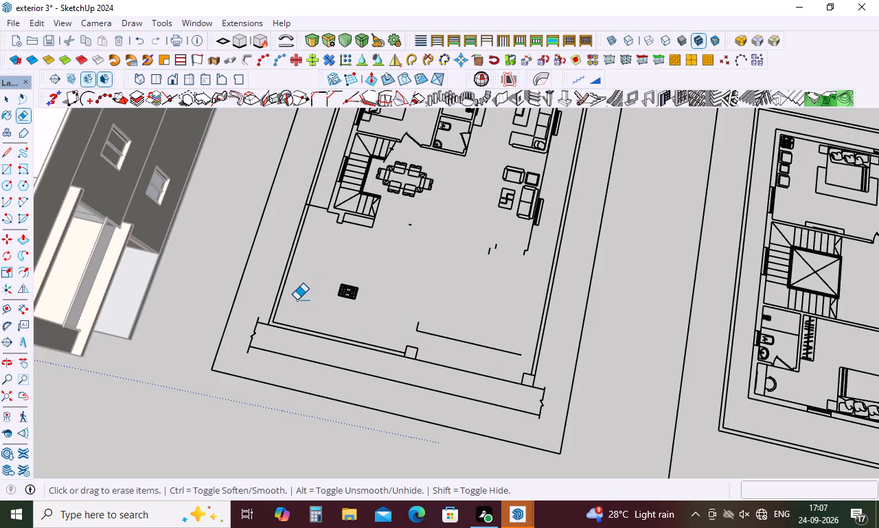
drag(346, 288, 345, 294)
click(357, 210)
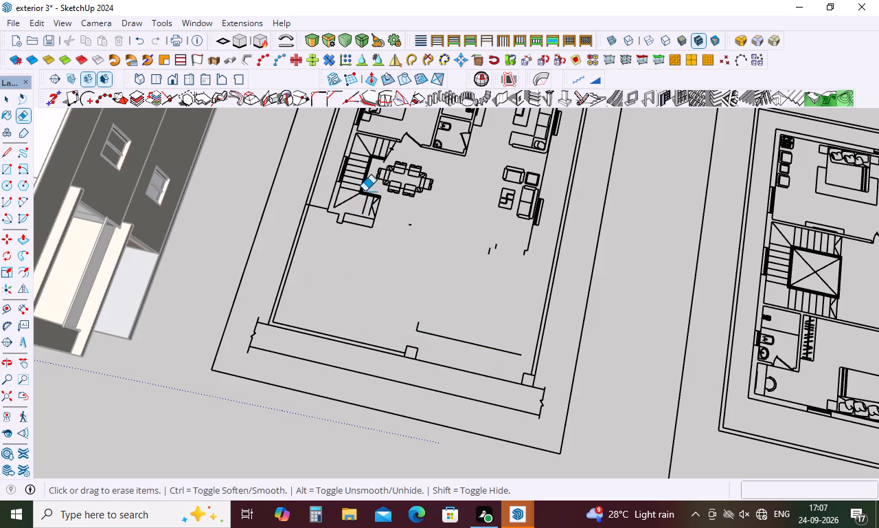
drag(365, 191, 356, 239)
drag(385, 190, 374, 220)
drag(363, 196, 378, 213)
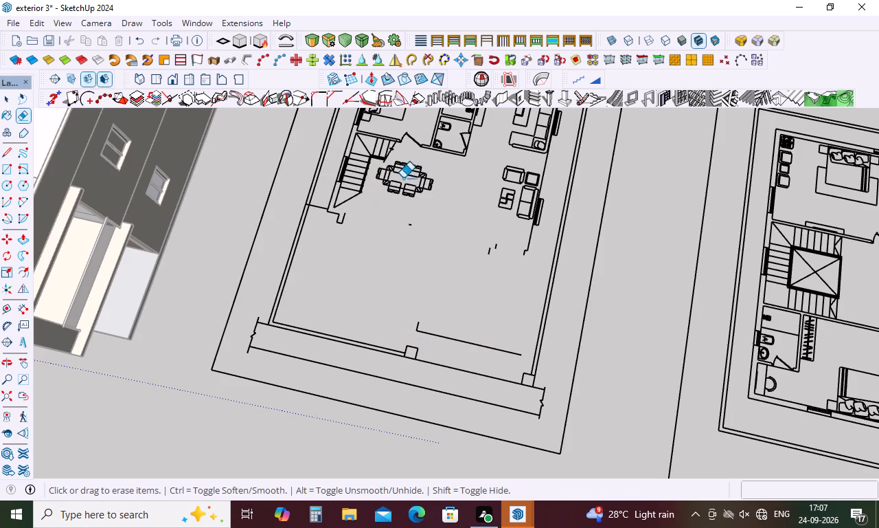
Erase the dining set, coffee table, armchairs, sofa and side window from the ground-floor plan's living and dining area.
drag(411, 169, 409, 182)
click(510, 202)
click(523, 198)
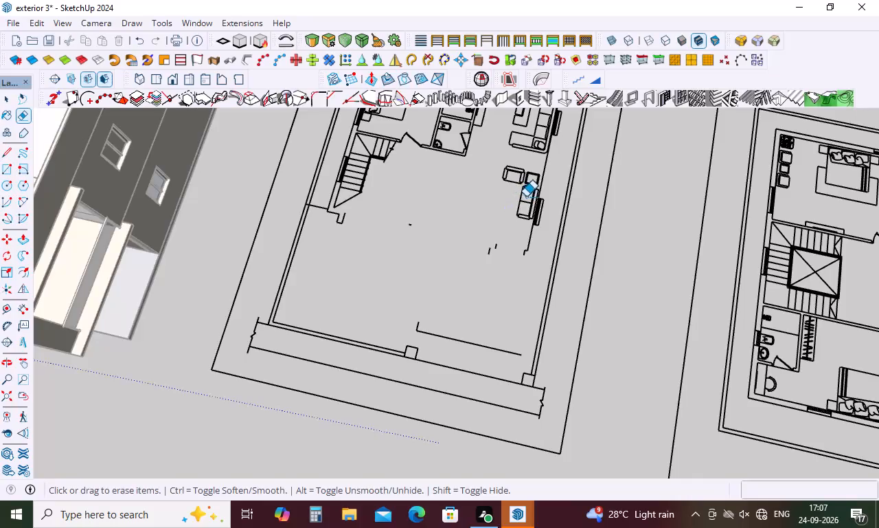
click(530, 182)
click(516, 181)
click(523, 211)
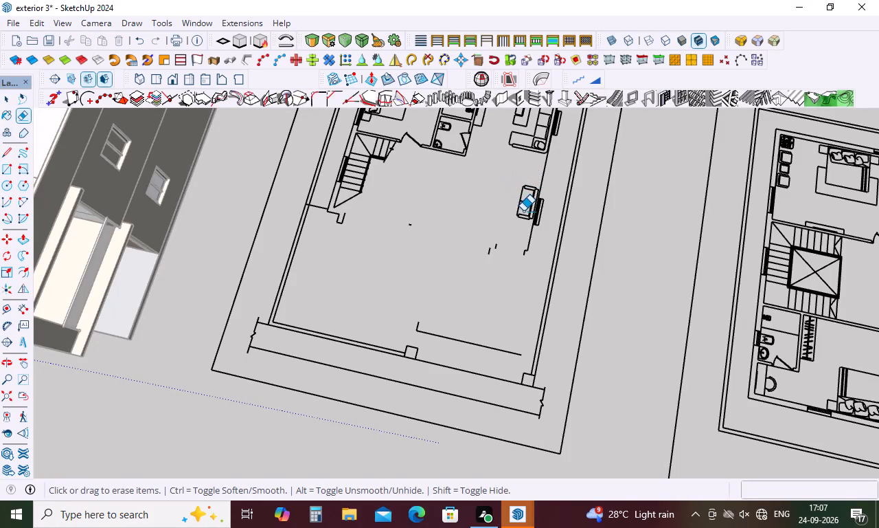
click(538, 217)
click(534, 204)
Erase the living area's side wall line, the leftover entrance fragments and the L-shaped line in the parking area.
click(534, 225)
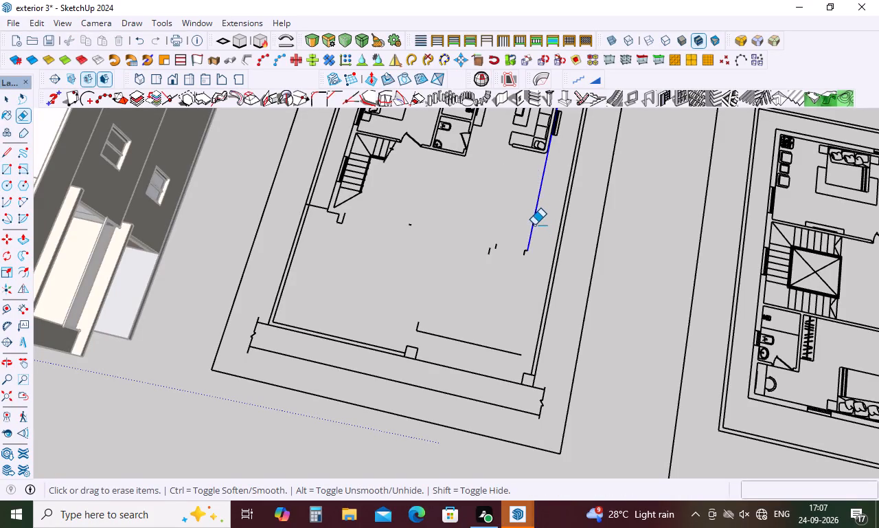
click(495, 250)
click(525, 254)
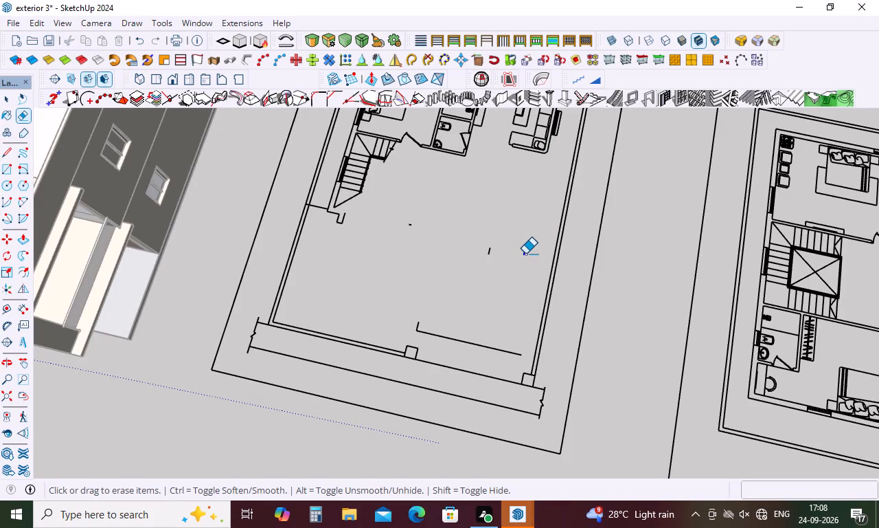
drag(495, 249, 483, 264)
drag(527, 250, 516, 281)
drag(501, 249, 444, 278)
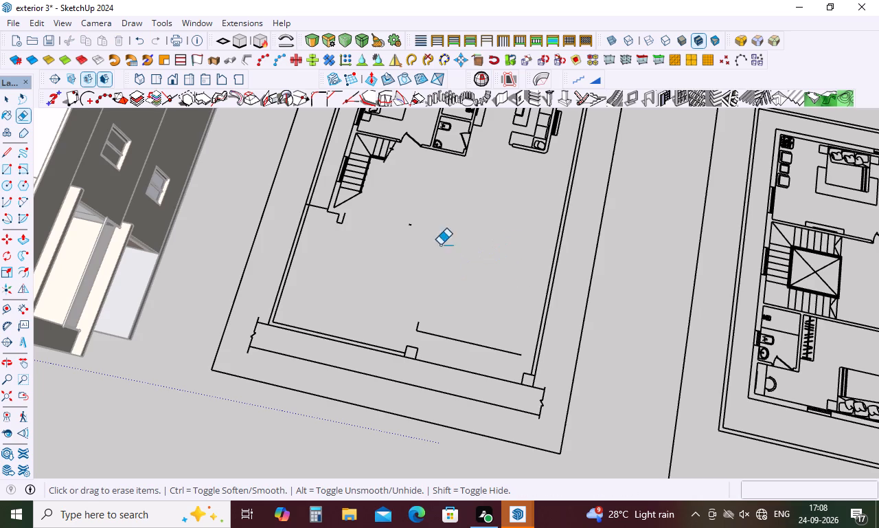
drag(411, 217, 407, 241)
click(462, 345)
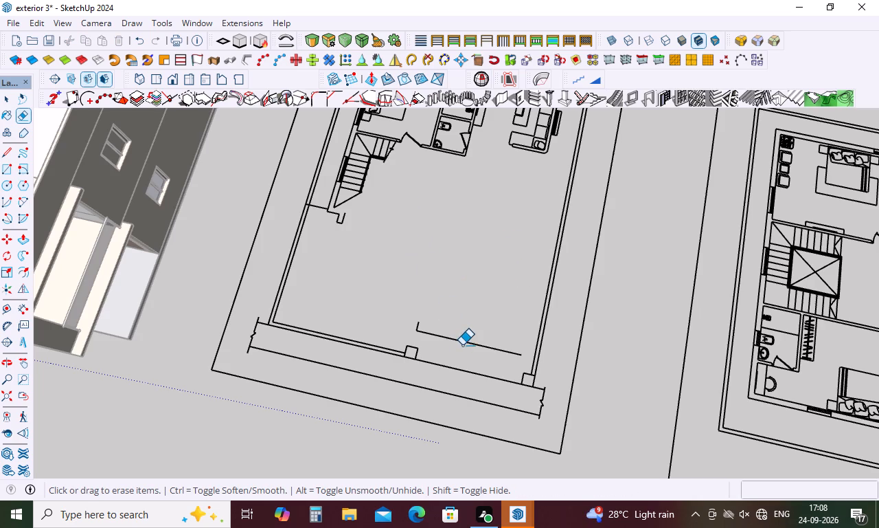
drag(468, 340, 466, 348)
drag(398, 324, 435, 330)
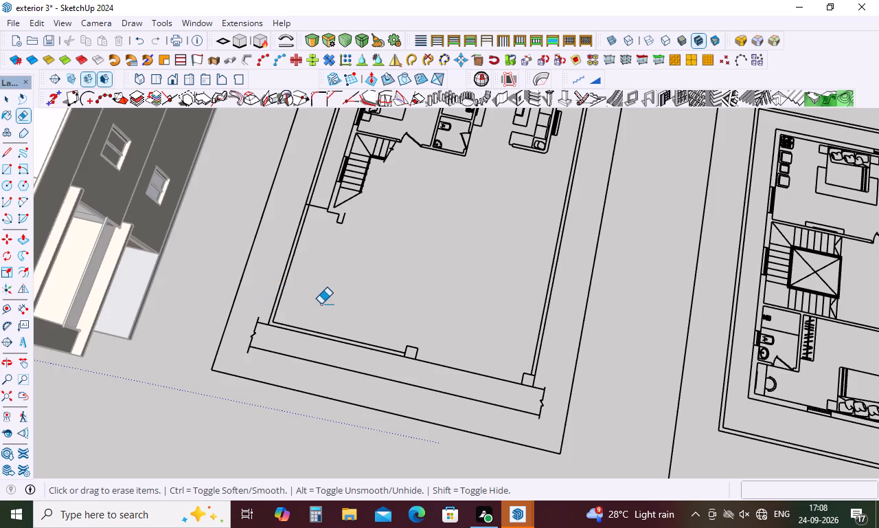
Erase the wall line joining the side boundary, then the ground-floor staircase's landing lines, main flight treads and railing.
scroll(330, 307, down, 8)
scroll(329, 234, up, 4)
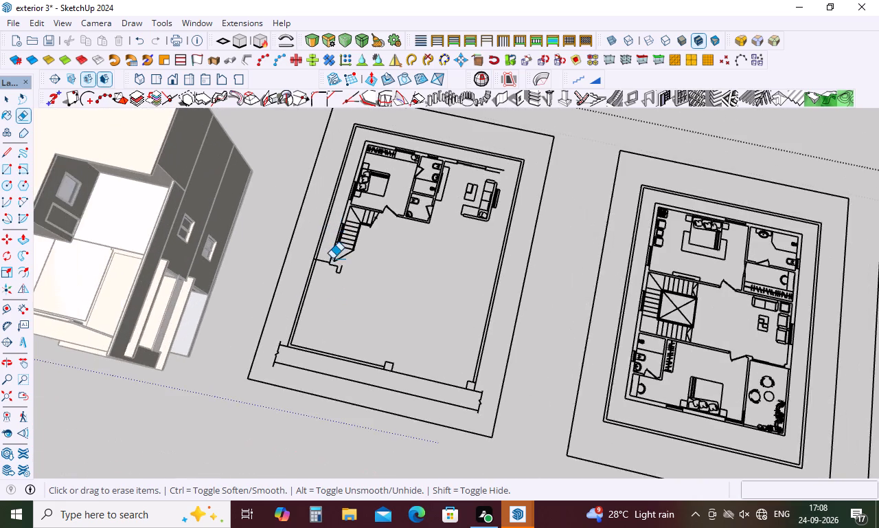
scroll(332, 258, up, 9)
drag(312, 266, 306, 287)
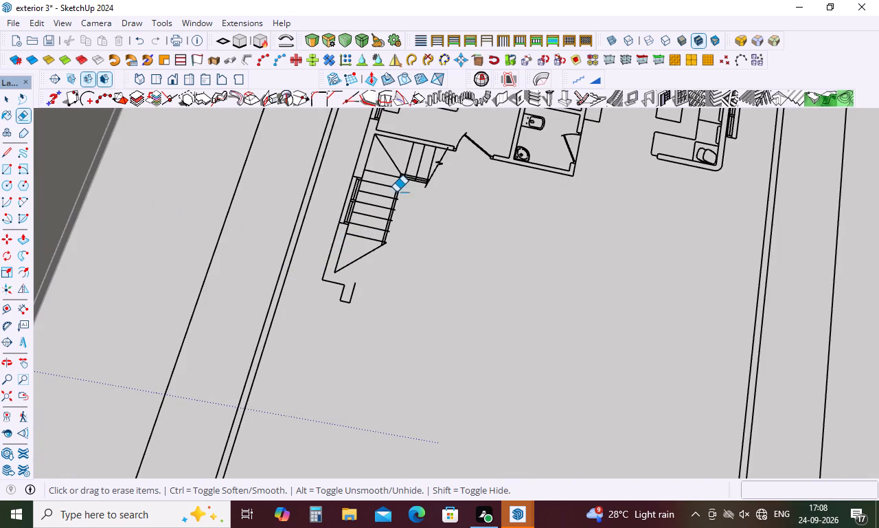
click(408, 137)
drag(402, 151, 386, 182)
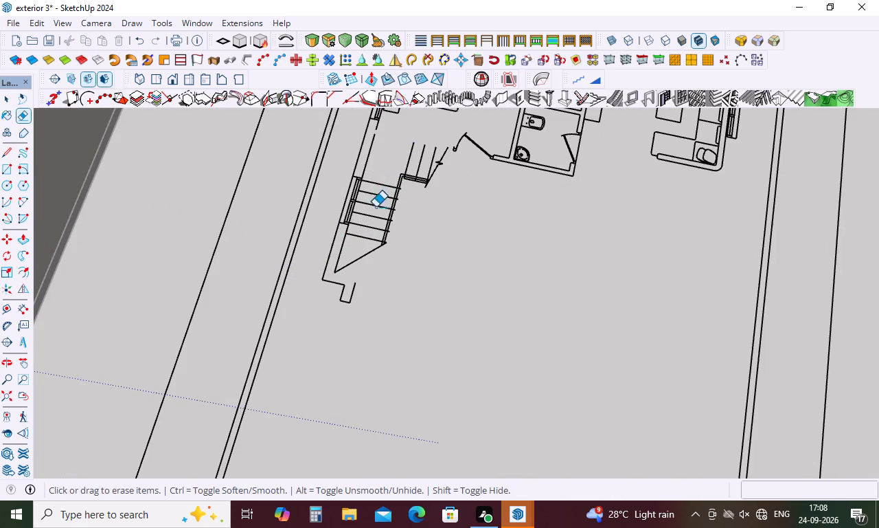
drag(383, 189, 367, 261)
drag(385, 181, 385, 182)
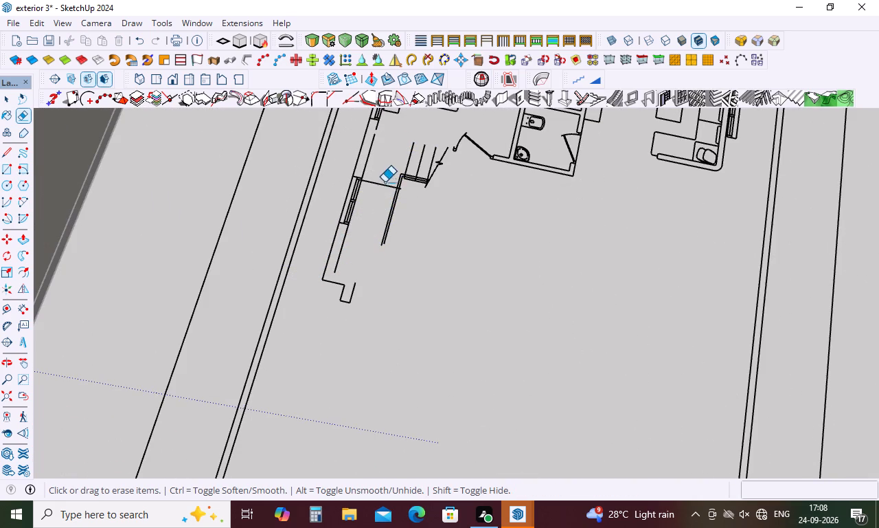
drag(385, 182, 373, 225)
drag(413, 201, 362, 254)
Erase the outer wall, window and corner stub beside the staircase, along with the remaining upper treads and railing.
drag(339, 199, 353, 220)
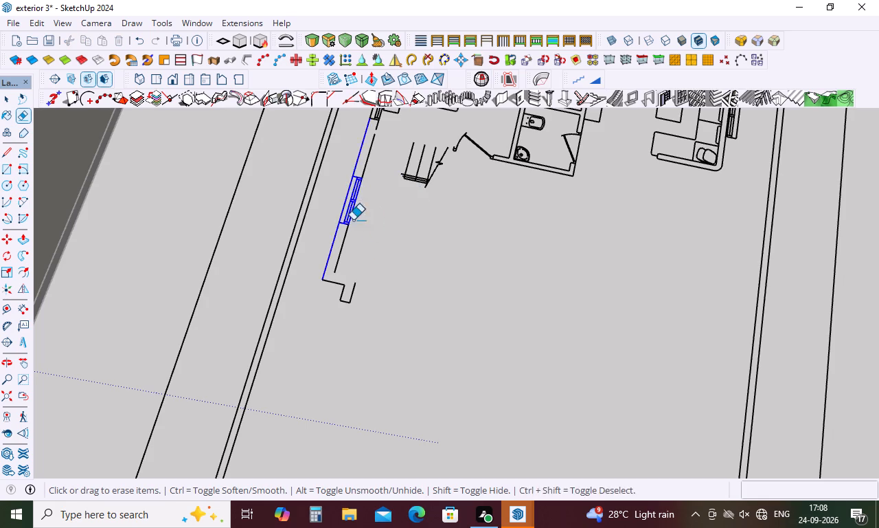
drag(353, 220, 361, 231)
drag(345, 263, 334, 302)
drag(359, 289, 331, 313)
click(342, 294)
drag(434, 151, 418, 171)
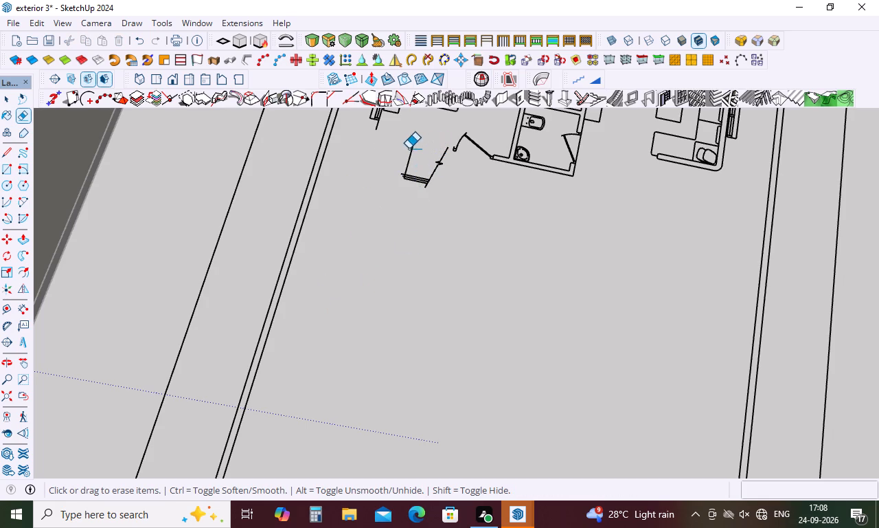
drag(409, 148, 436, 171)
drag(451, 162, 418, 182)
drag(435, 155, 442, 163)
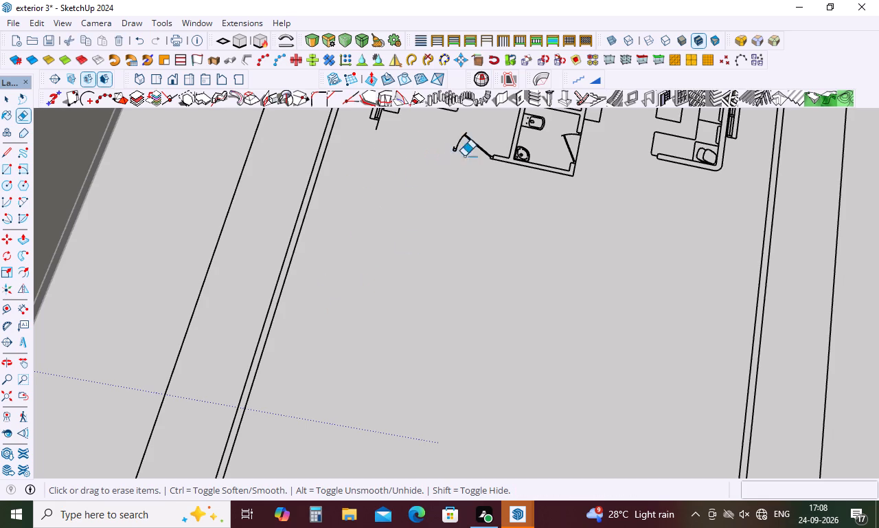
Erase the ground-floor bedroom door, the toilet's adjoining lower wall line and the small fragments around the opening.
drag(462, 134, 458, 152)
drag(503, 151, 503, 187)
drag(467, 151, 461, 151)
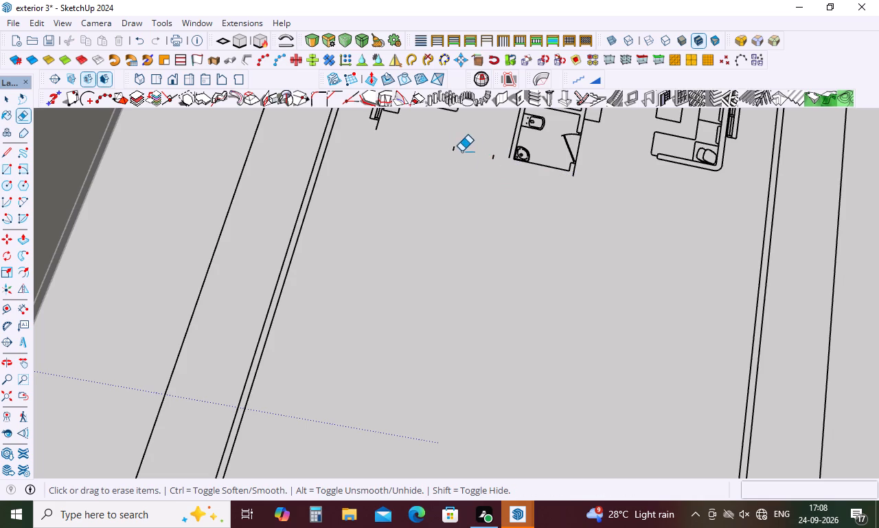
drag(461, 151, 442, 157)
drag(481, 156, 499, 163)
drag(497, 155, 483, 168)
drag(465, 144, 430, 189)
Erase the ground-floor plan's rear wall lines and windows, plus the rear living room's sofa, coffee table and side window.
scroll(445, 291, down, 9)
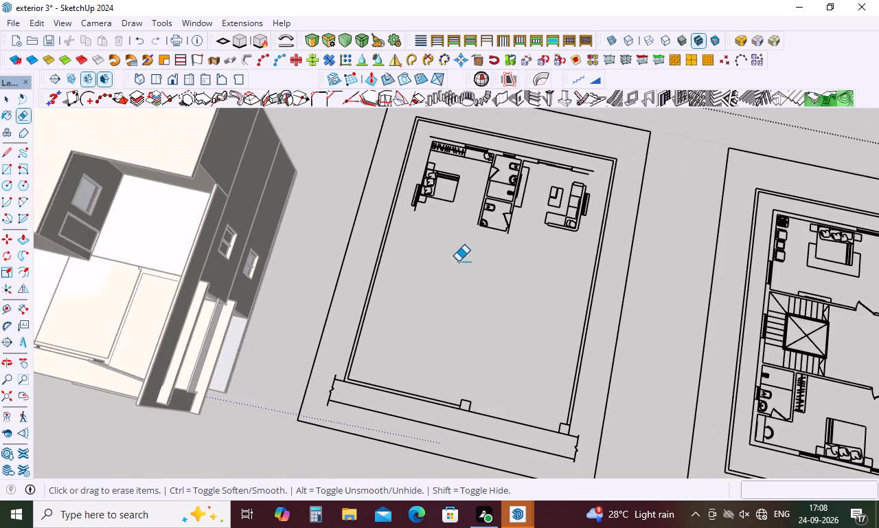
scroll(461, 142, up, 4)
click(461, 139)
drag(479, 147, 472, 170)
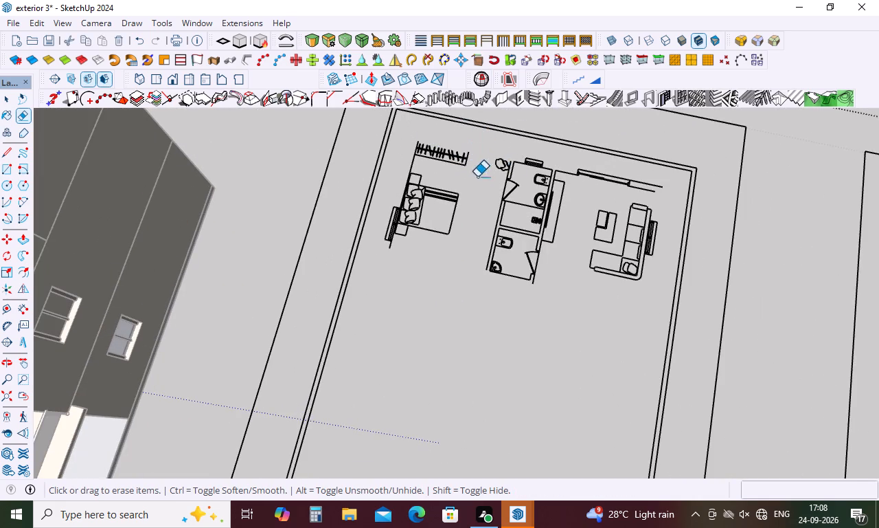
click(527, 161)
click(587, 177)
drag(639, 181, 638, 181)
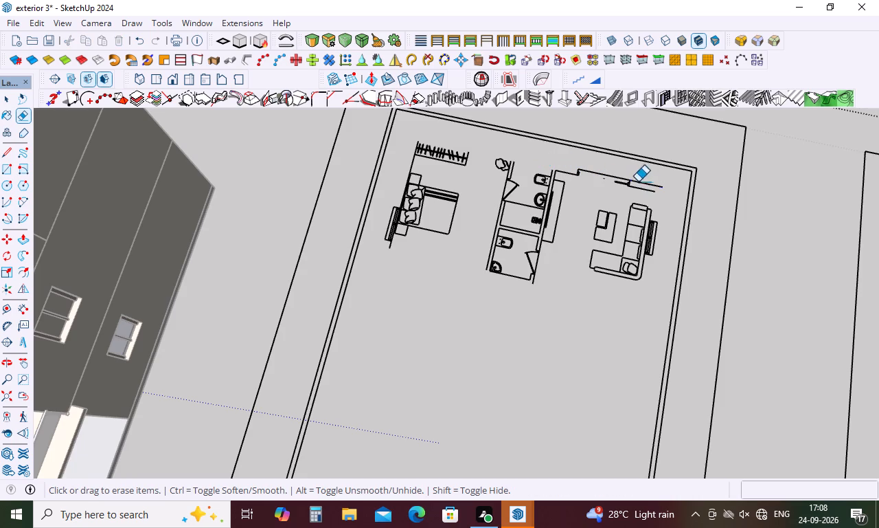
drag(638, 181, 632, 204)
drag(659, 190, 637, 273)
drag(657, 233, 645, 255)
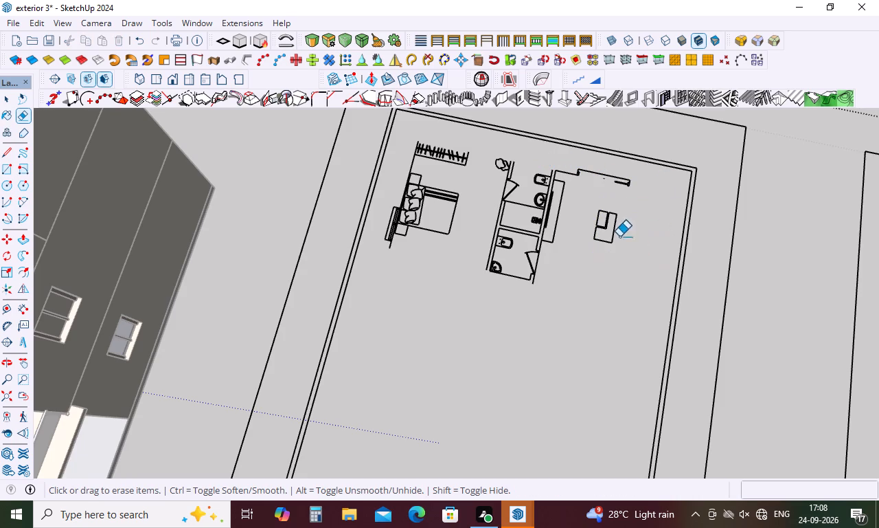
drag(617, 232, 609, 243)
Erase the leftover pieces of the rear living room's back window.
drag(613, 174, 609, 189)
drag(629, 181, 619, 196)
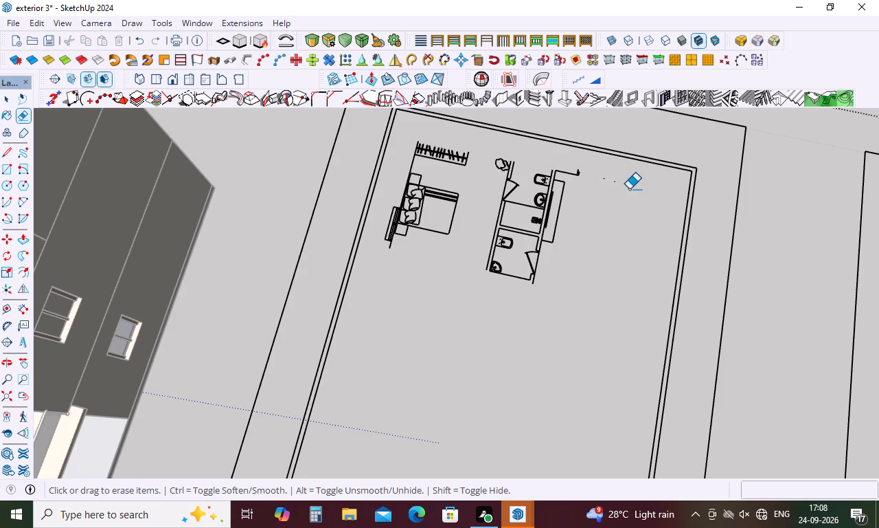
drag(621, 186, 604, 189)
drag(616, 181, 613, 190)
drag(629, 186, 626, 201)
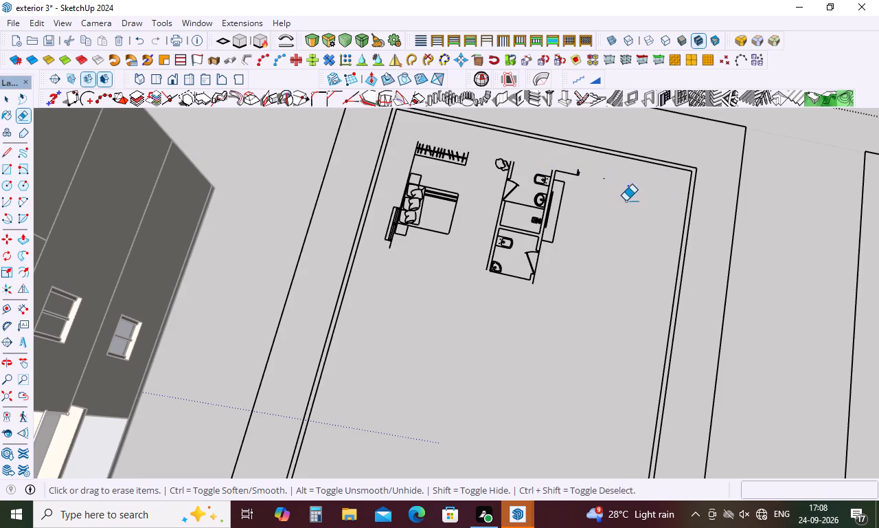
drag(626, 201, 626, 211)
drag(608, 181, 568, 237)
drag(605, 177, 602, 192)
drag(602, 192, 595, 209)
Erase the rear living room's remaining back wall stub and the outline of the unit against the bathroom wall.
drag(555, 166, 555, 177)
drag(575, 168, 575, 181)
drag(586, 173, 580, 178)
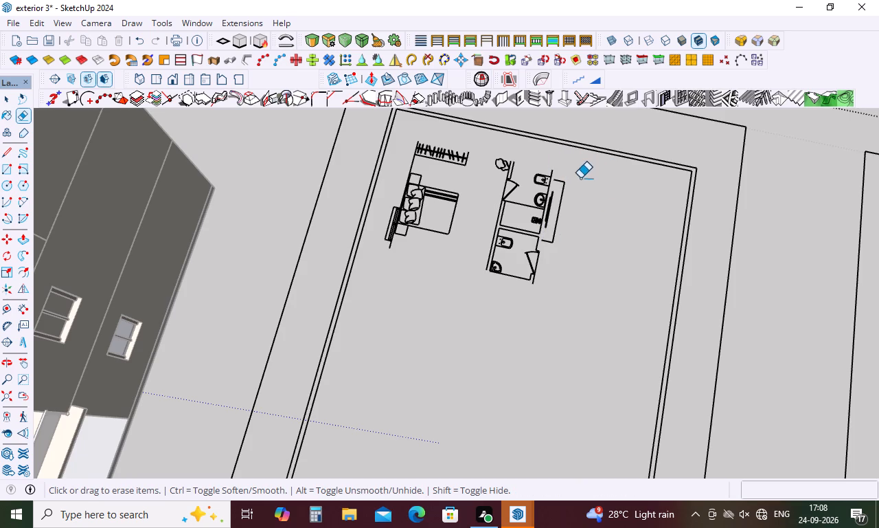
drag(580, 178, 571, 188)
drag(596, 175, 547, 185)
click(579, 175)
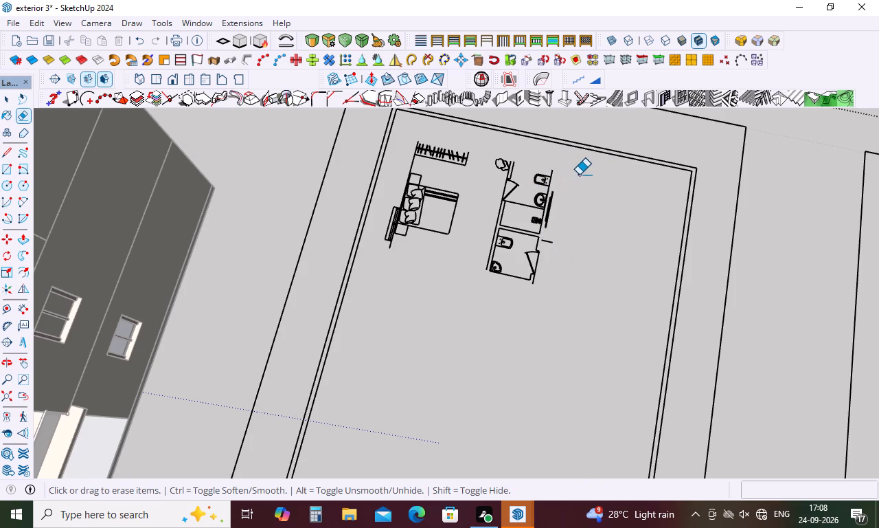
drag(580, 173, 575, 183)
drag(547, 243, 547, 249)
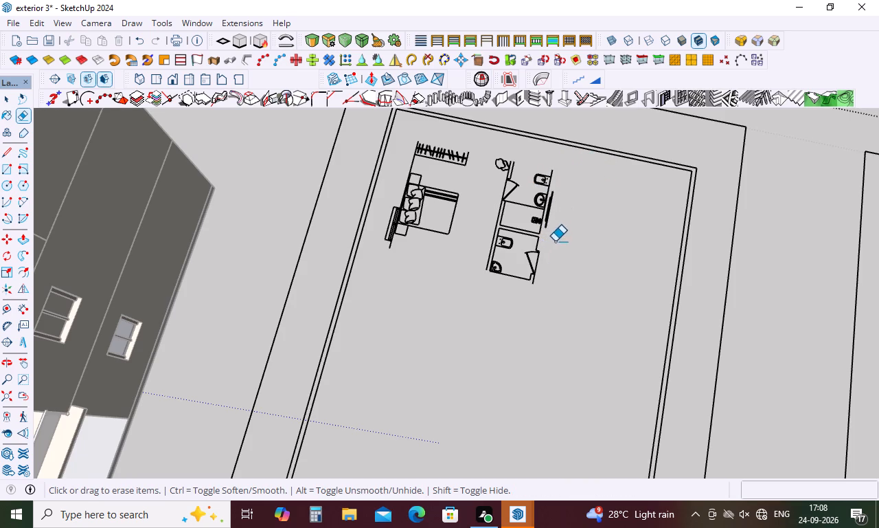
Erase both ground-floor bathrooms' walls, fixtures and lower door, including the double wall beside the lower toilet.
drag(554, 209, 537, 217)
drag(546, 193, 541, 200)
click(551, 180)
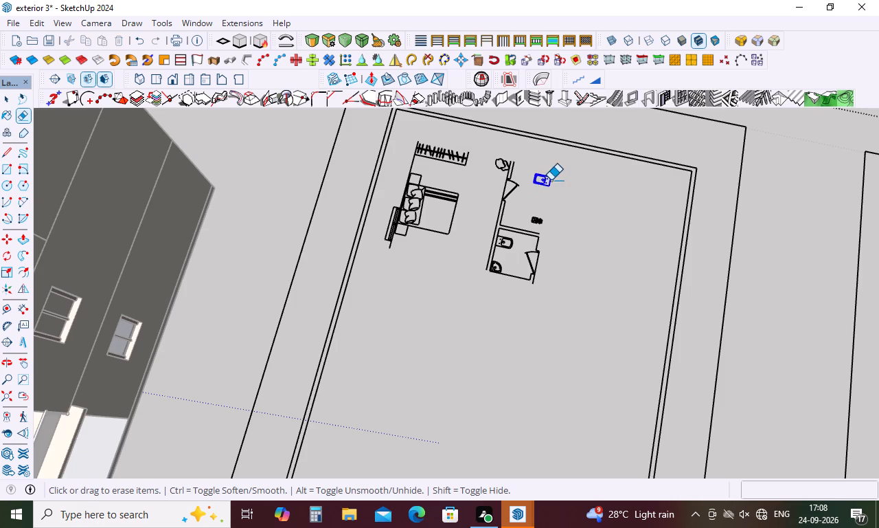
click(537, 223)
click(532, 241)
drag(534, 228, 489, 292)
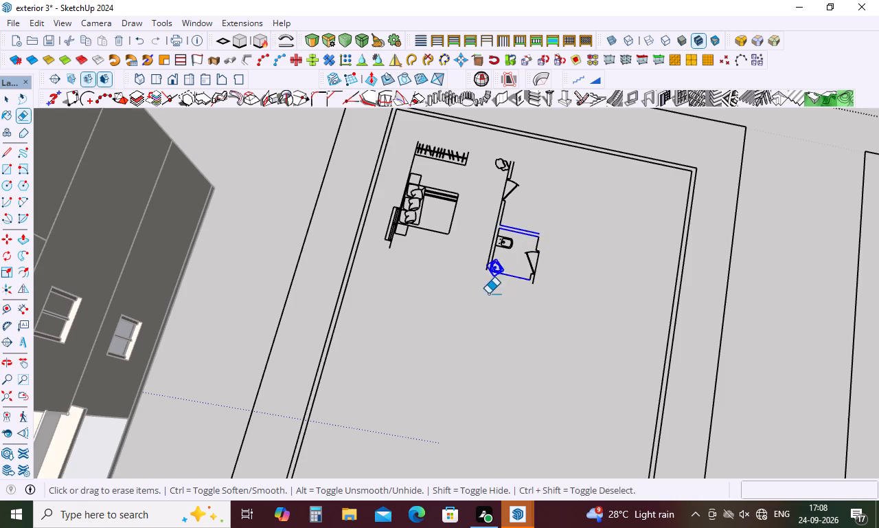
drag(549, 245, 535, 261)
drag(547, 235, 534, 254)
drag(538, 261, 532, 281)
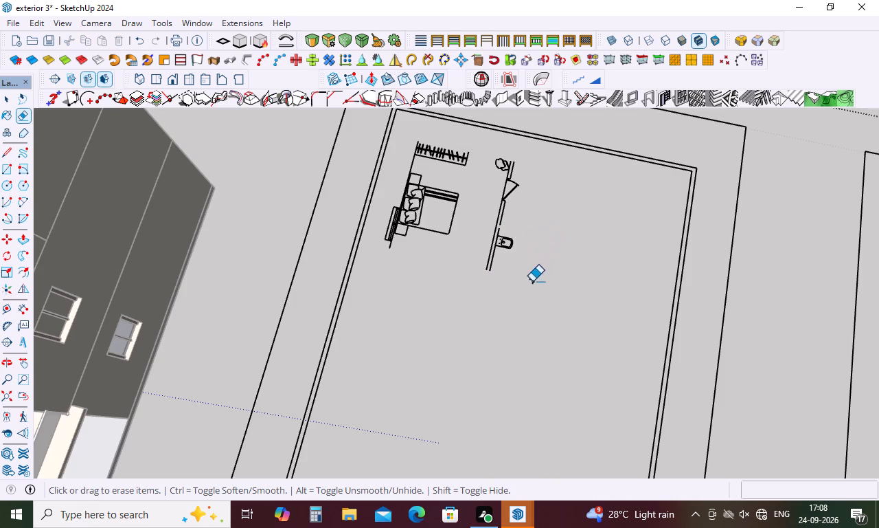
drag(532, 281, 531, 284)
drag(516, 248, 507, 250)
click(492, 249)
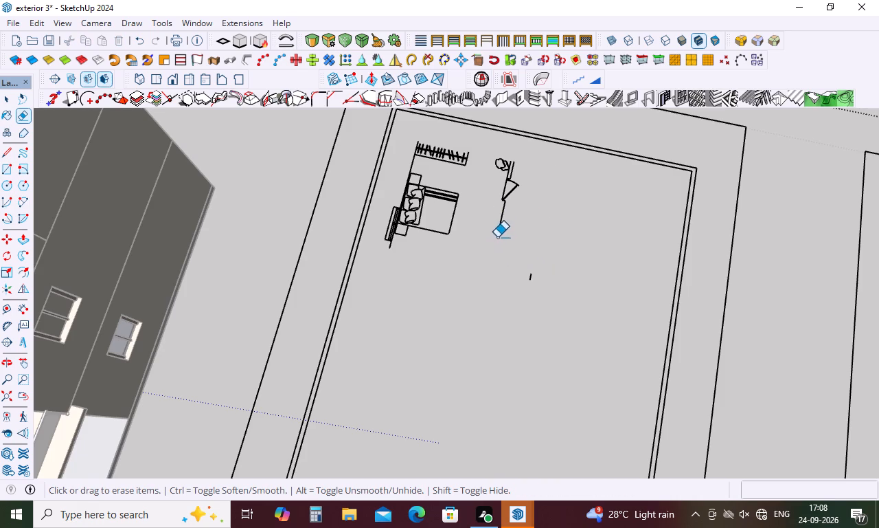
Erase the remaining partition between bedroom and bathrooms with its door, the plant symbol and the stray wall fragments.
click(503, 221)
click(506, 197)
click(514, 174)
click(506, 165)
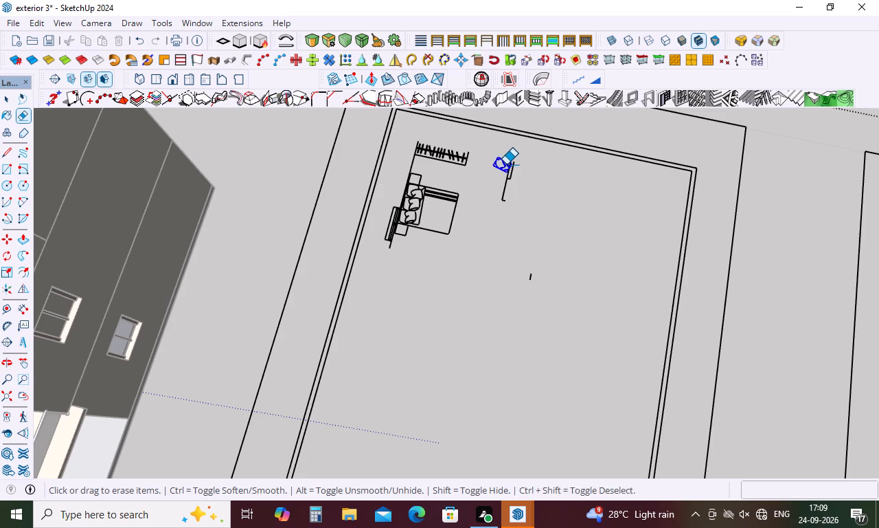
click(514, 167)
click(506, 173)
click(510, 173)
click(506, 187)
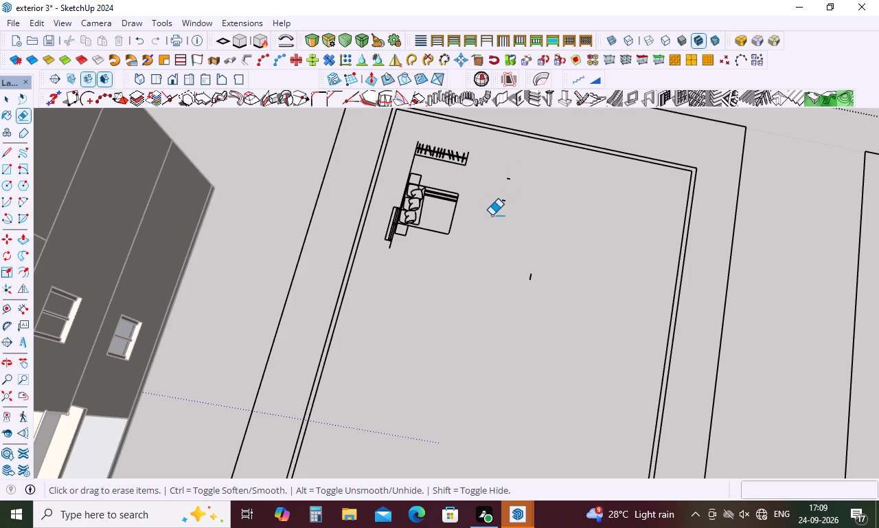
drag(508, 173, 506, 201)
drag(507, 195, 499, 234)
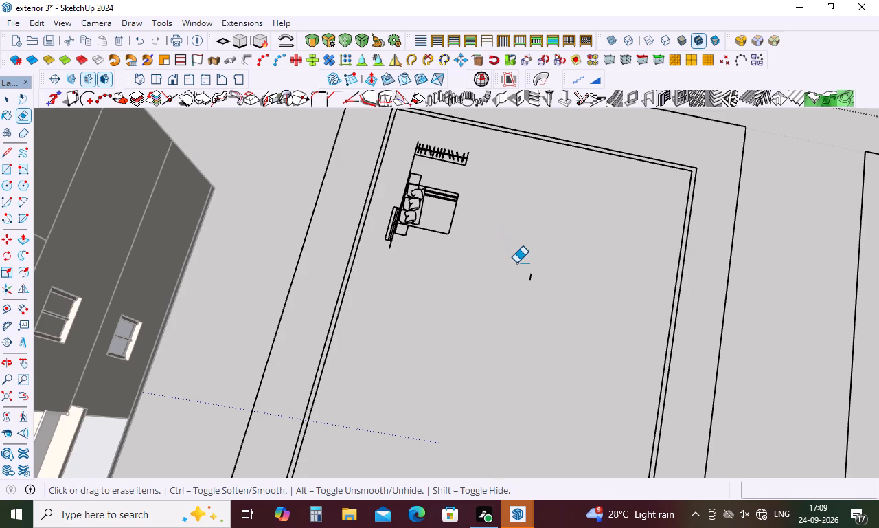
drag(523, 268, 550, 278)
Erase the ground-floor bedroom's bed, pillows and side tables, the wardrobe with its hangers, and the adjoining side wall line.
drag(448, 188, 444, 199)
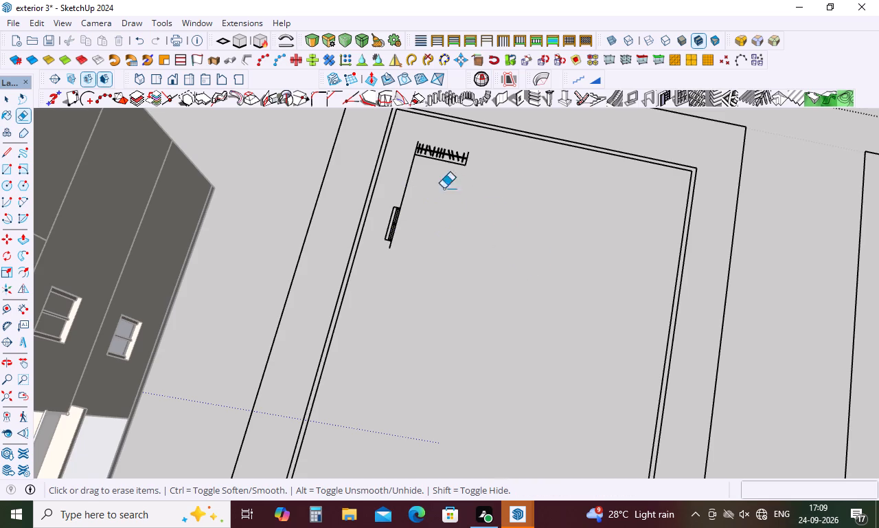
click(443, 151)
click(421, 148)
click(462, 162)
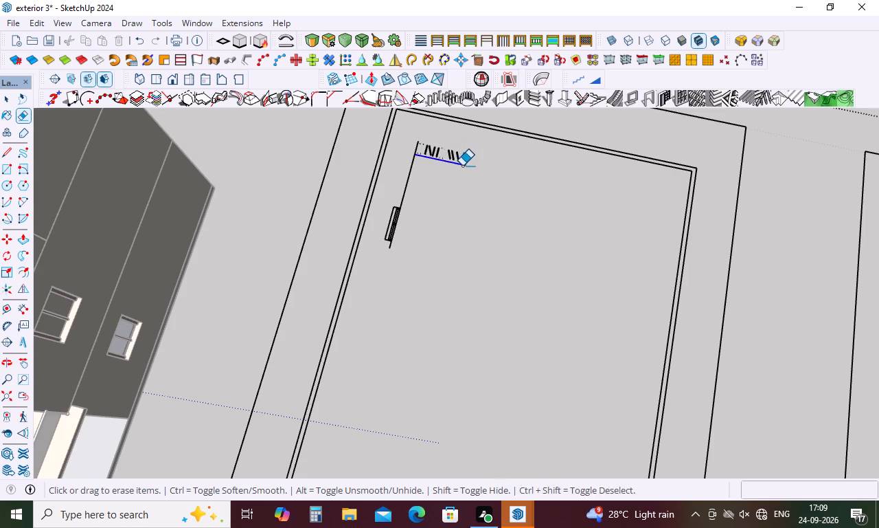
click(457, 162)
drag(442, 153, 446, 160)
drag(462, 158, 383, 146)
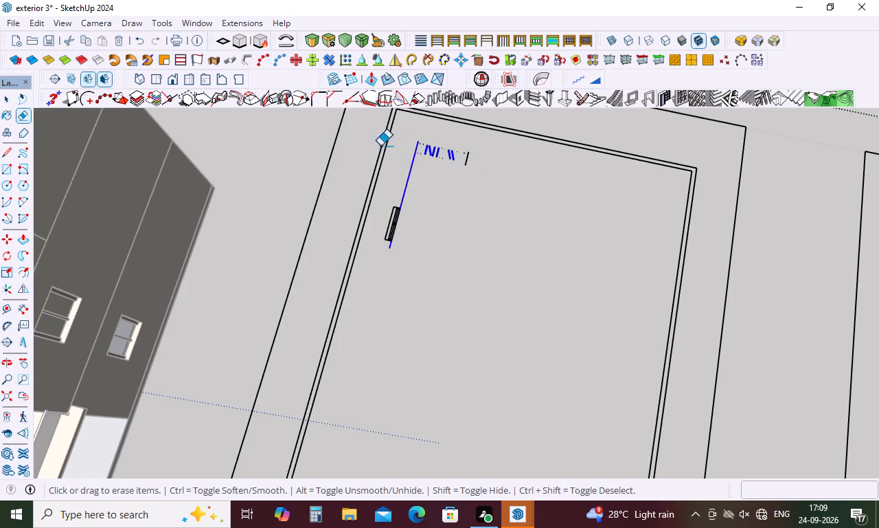
drag(429, 144, 407, 155)
drag(433, 148, 442, 170)
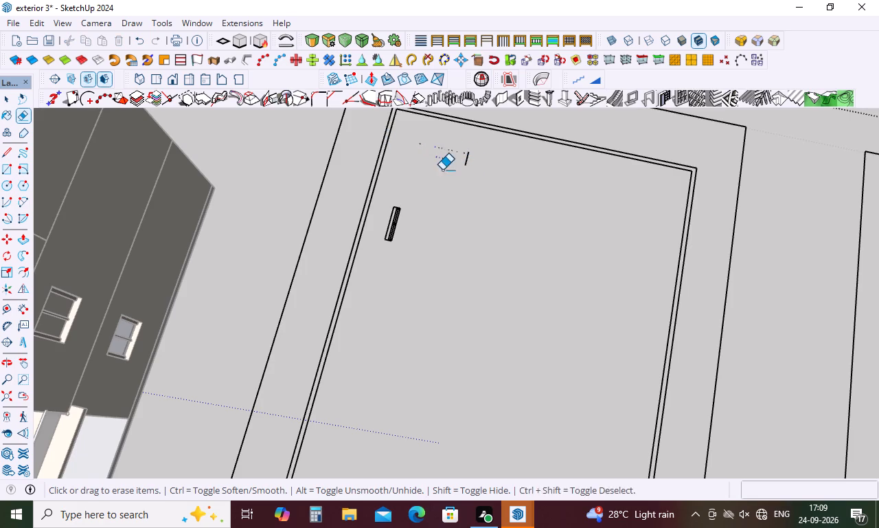
drag(442, 170, 444, 171)
drag(468, 155, 466, 163)
drag(466, 155, 422, 148)
drag(451, 154, 448, 164)
click(461, 157)
click(461, 152)
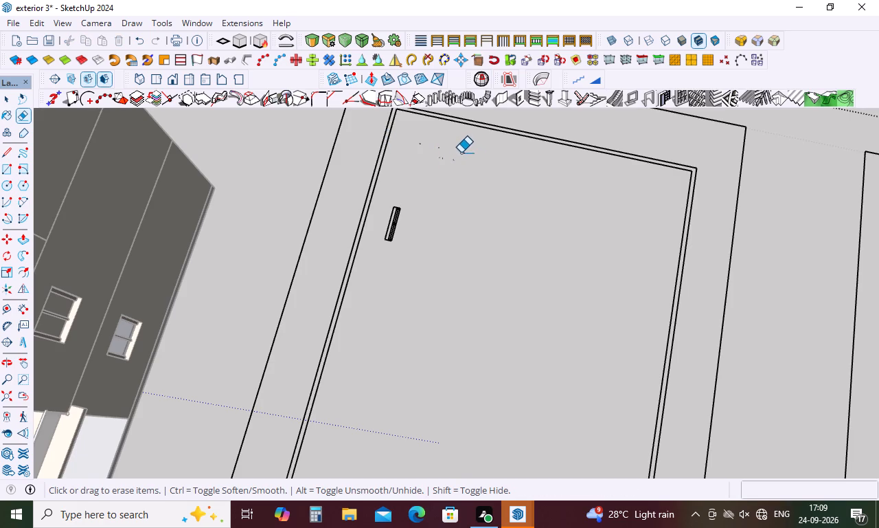
Erase the tiny line fragments left where the bedroom wardrobe stood.
scroll(454, 137, up, 16)
scroll(380, 135, up, 5)
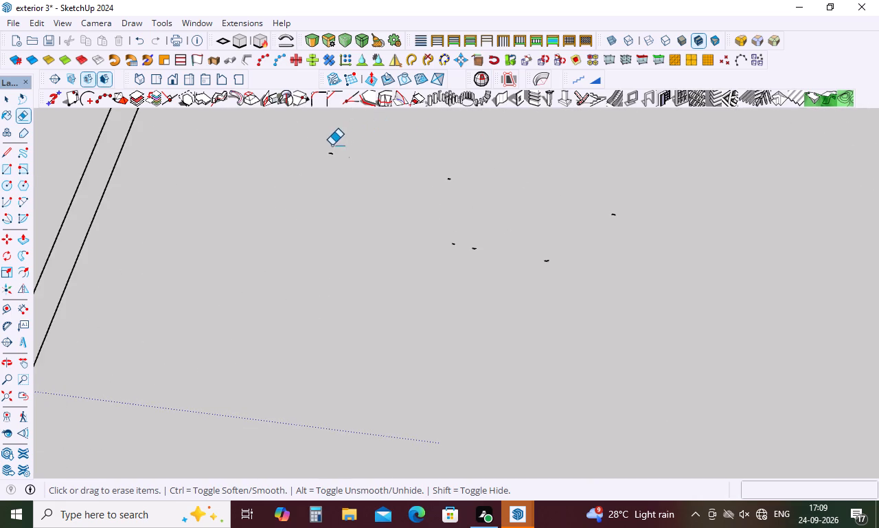
click(332, 149)
drag(454, 177, 448, 197)
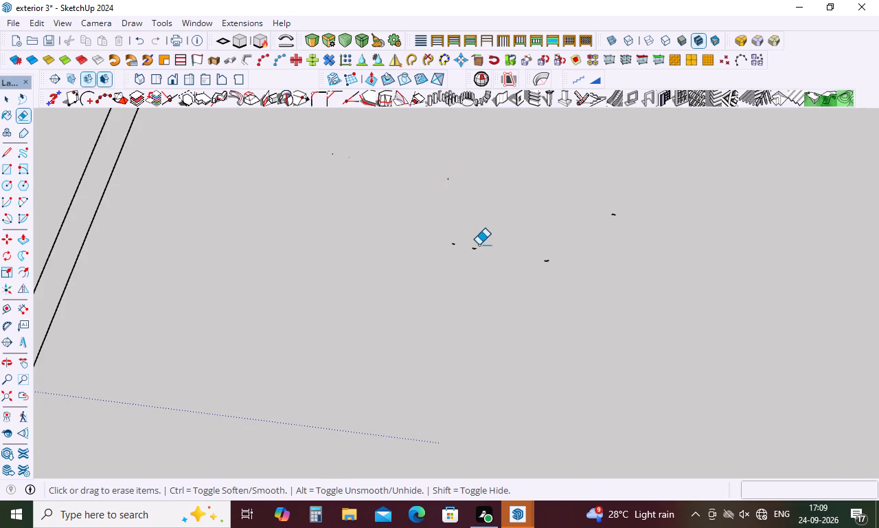
drag(479, 246, 470, 262)
drag(549, 259, 546, 269)
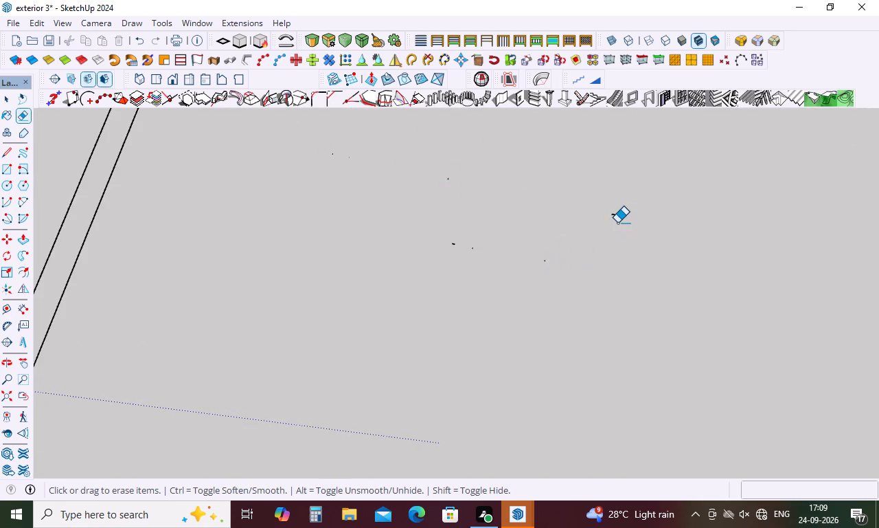
drag(617, 219, 593, 255)
drag(462, 246, 452, 251)
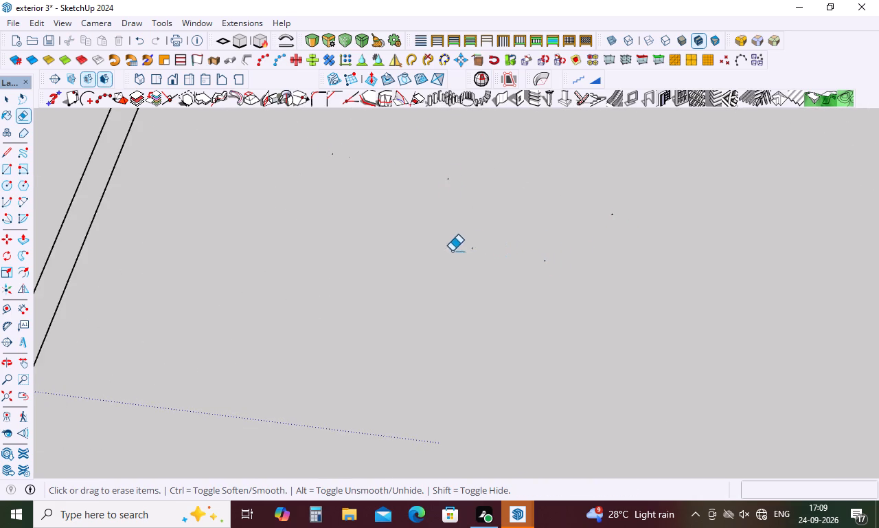
drag(452, 251, 436, 258)
drag(472, 248, 472, 261)
drag(461, 242, 445, 258)
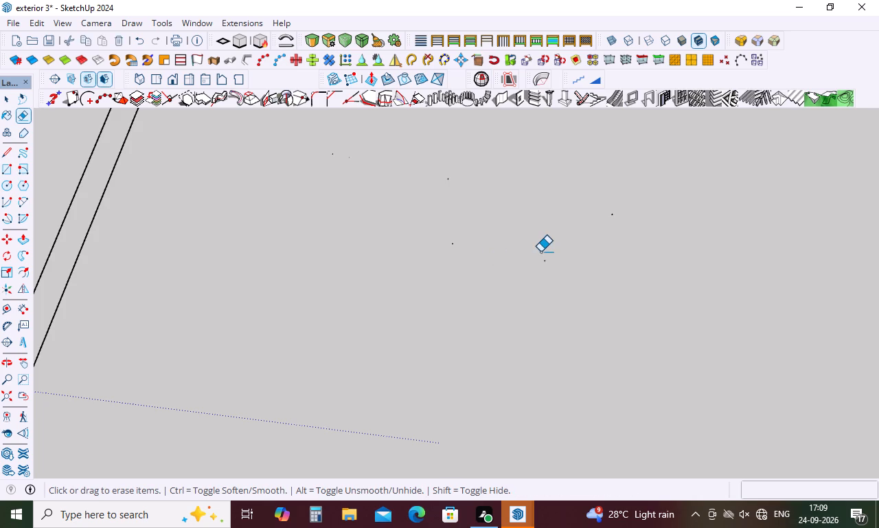
drag(542, 256, 545, 280)
drag(617, 214, 538, 257)
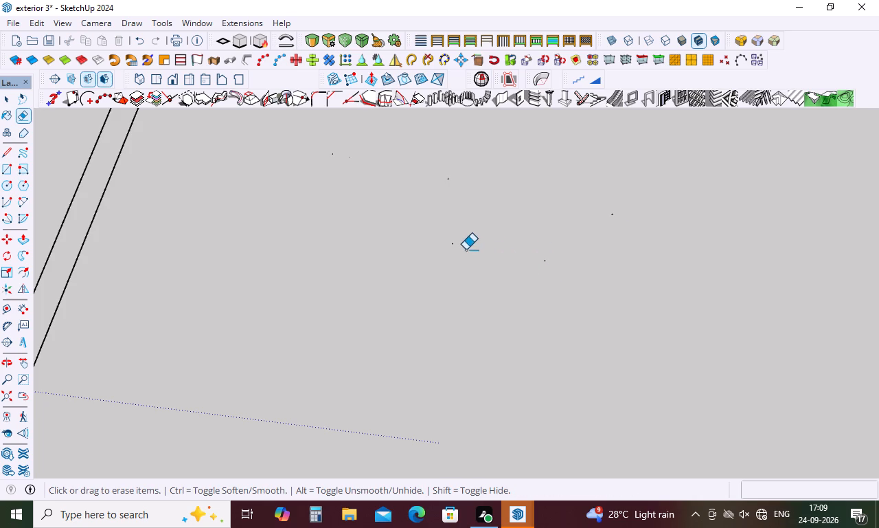
drag(459, 247, 423, 247)
Erase the bedroom's leftover side window from the ground-floor plan.
scroll(461, 193, down, 16)
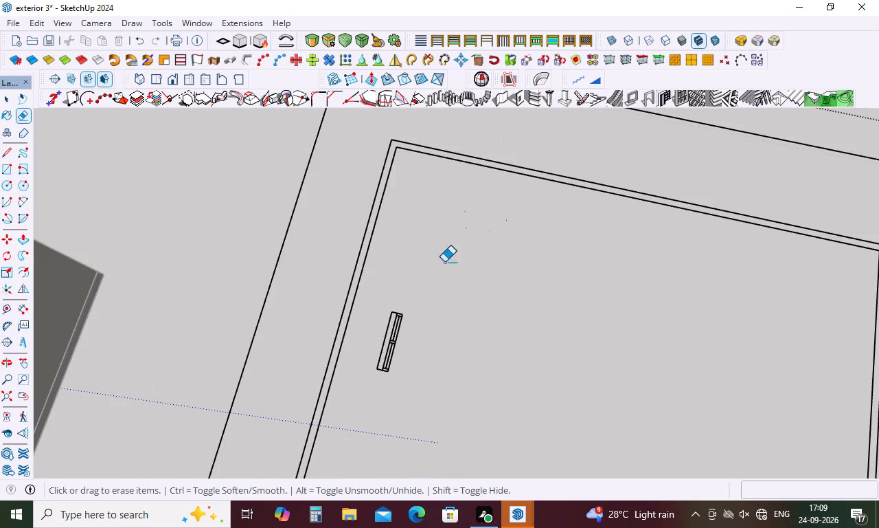
click(396, 335)
Erase the outermost single-line boundary on all four sides of the ground-floor plan, keeping the inner double outline.
scroll(412, 232, down, 11)
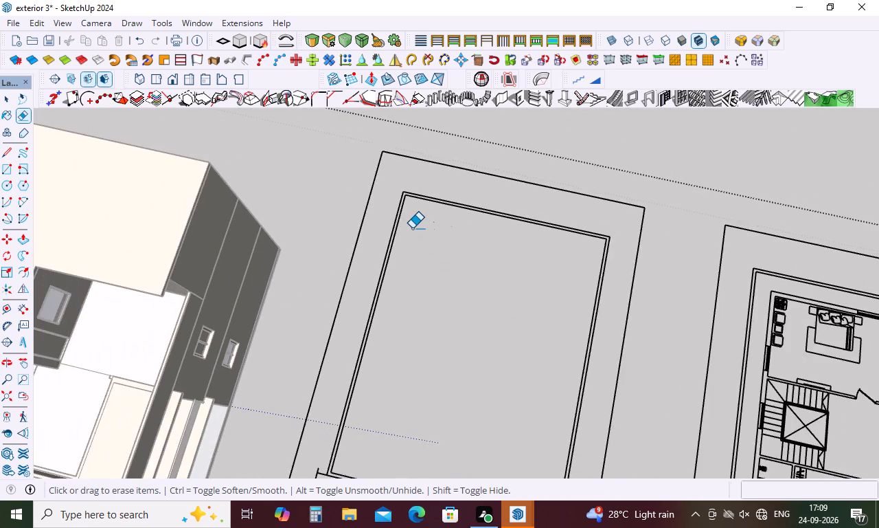
scroll(412, 228, down, 5)
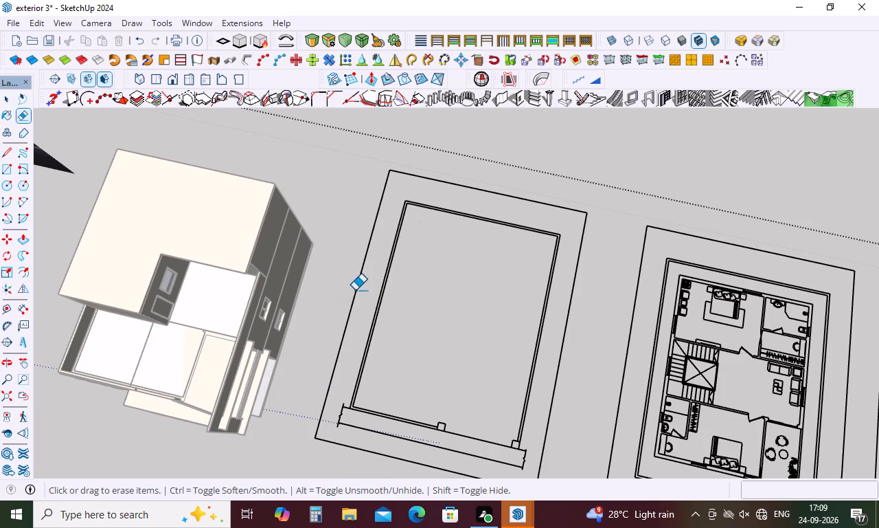
click(355, 290)
click(504, 197)
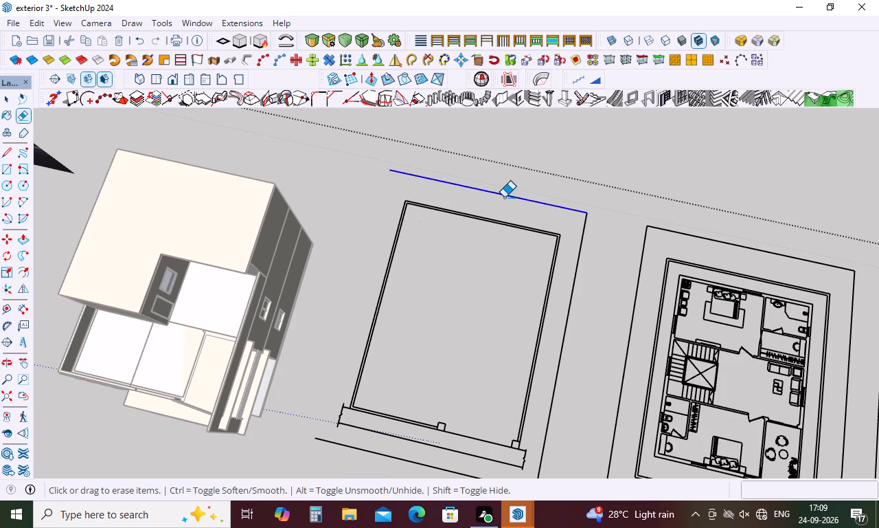
click(585, 229)
scroll(519, 201, down, 6)
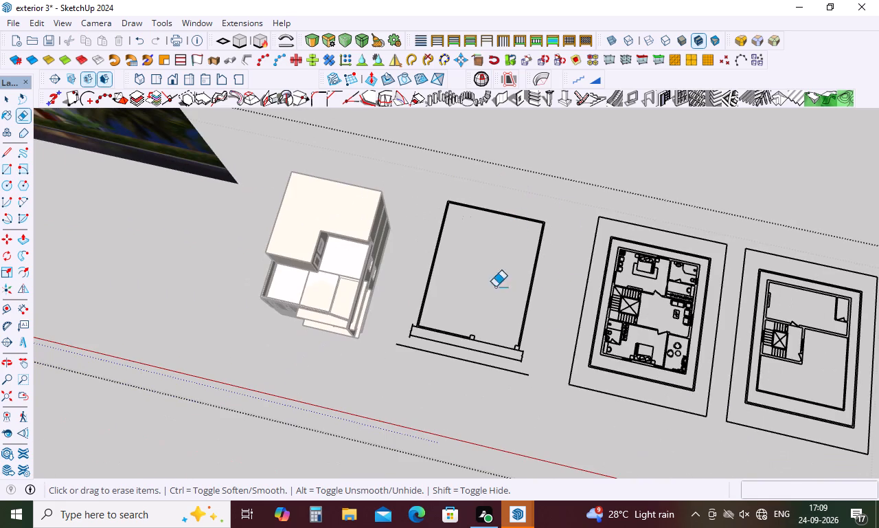
click(445, 358)
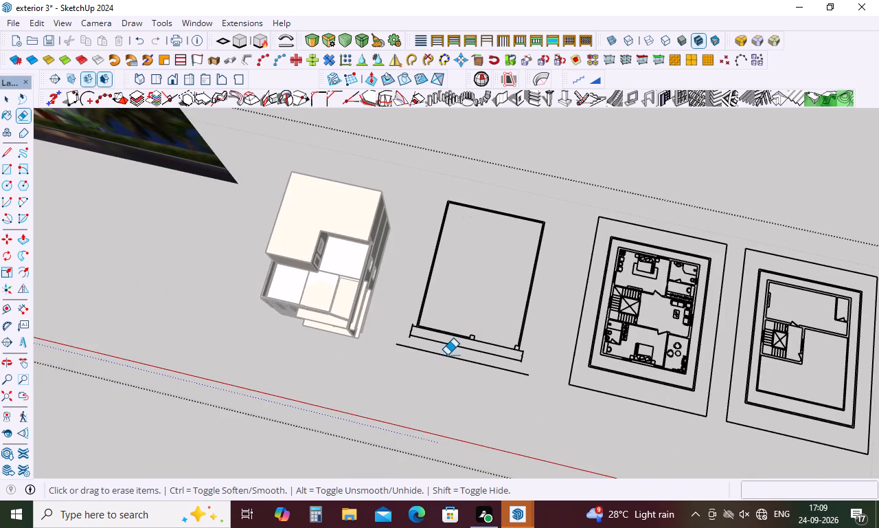
click(447, 355)
Copy the stripped ground-floor outline with its front strip out of the CAD group and paste it behind the house model.
key(space)
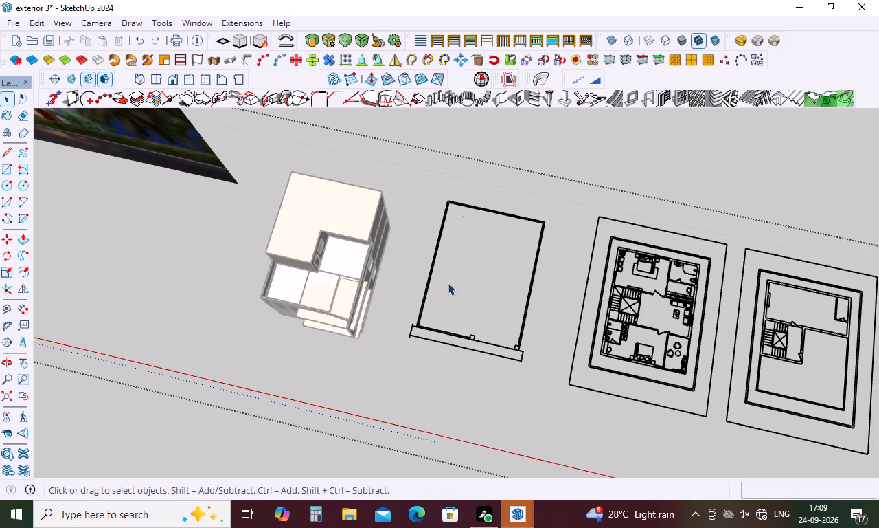
drag(418, 185, 410, 267)
drag(410, 267, 409, 294)
middle_drag(566, 310, 634, 272)
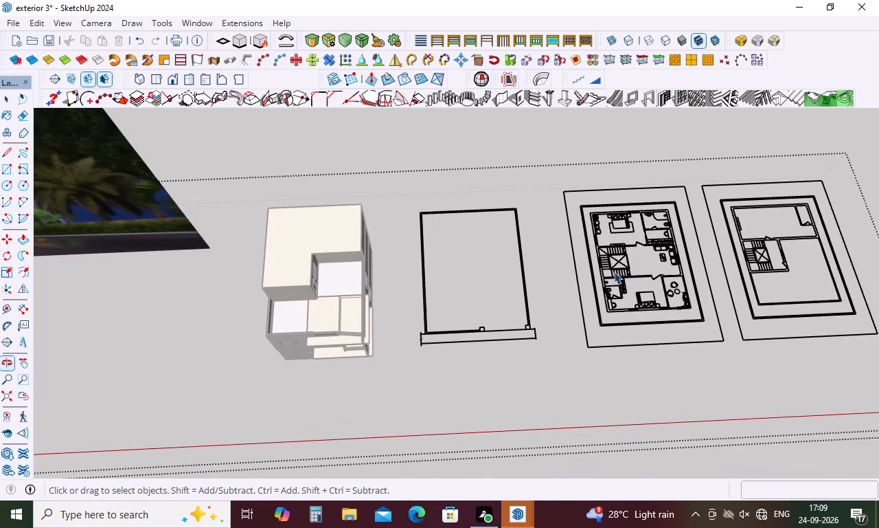
drag(402, 203, 444, 348)
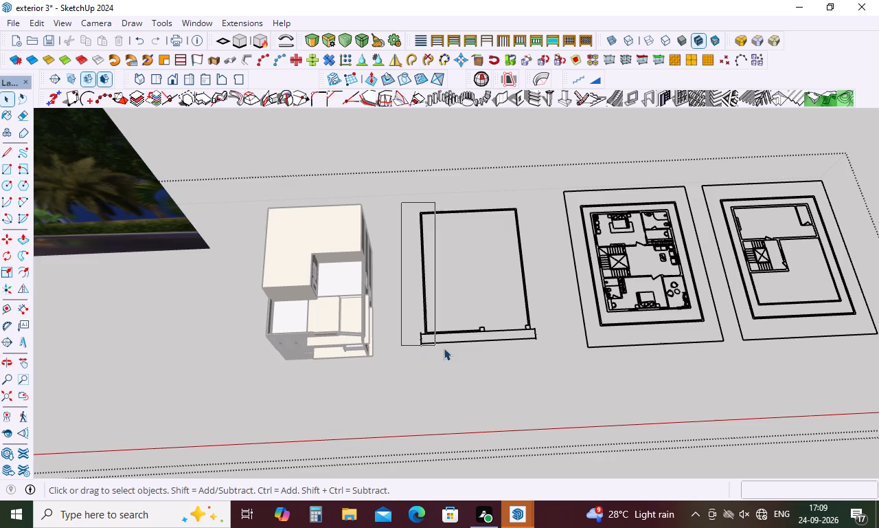
drag(444, 348, 548, 349)
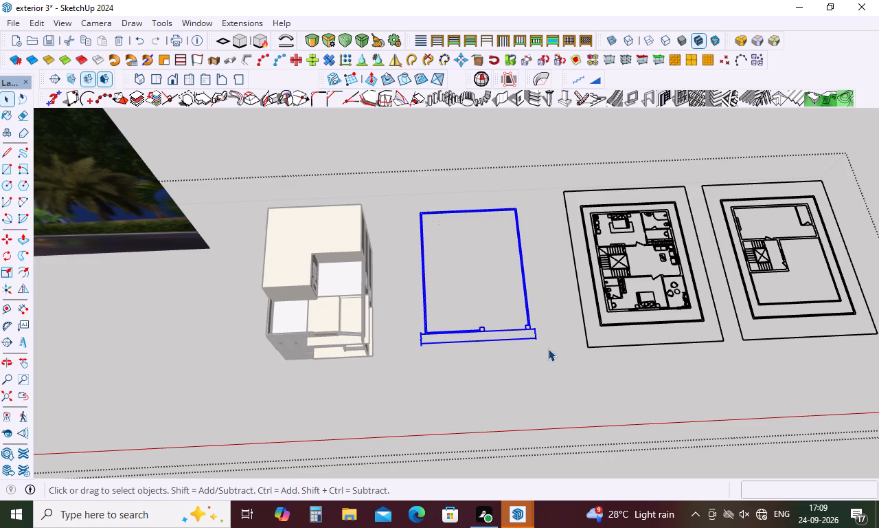
key(ctrl+c)
scroll(425, 242, down, 5)
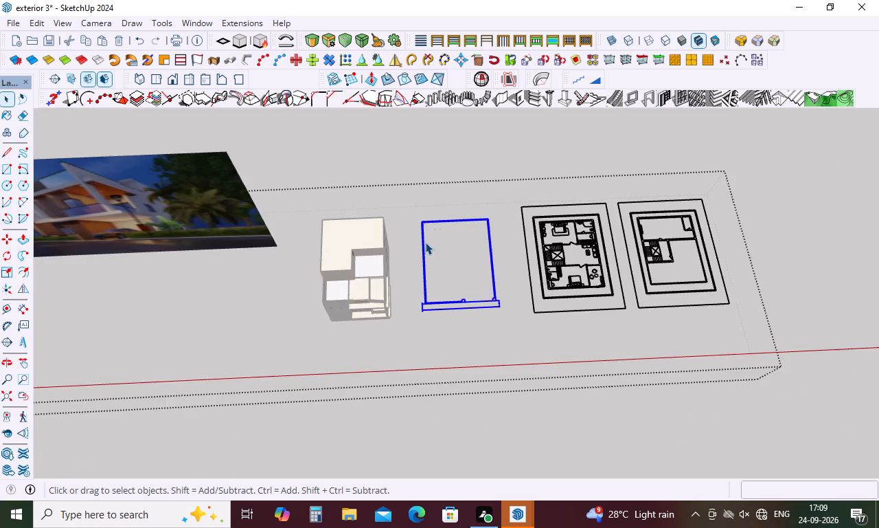
scroll(425, 242, down, 3)
click(442, 384)
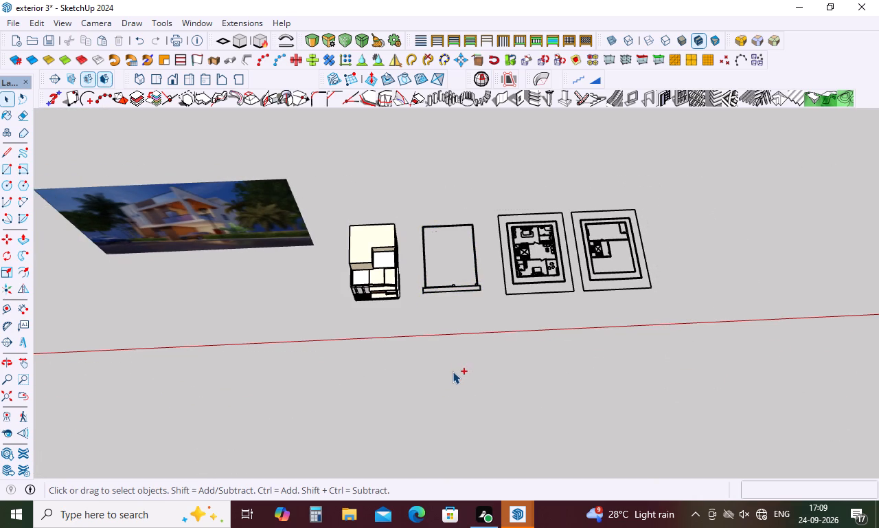
key(ctrl+v)
click(389, 208)
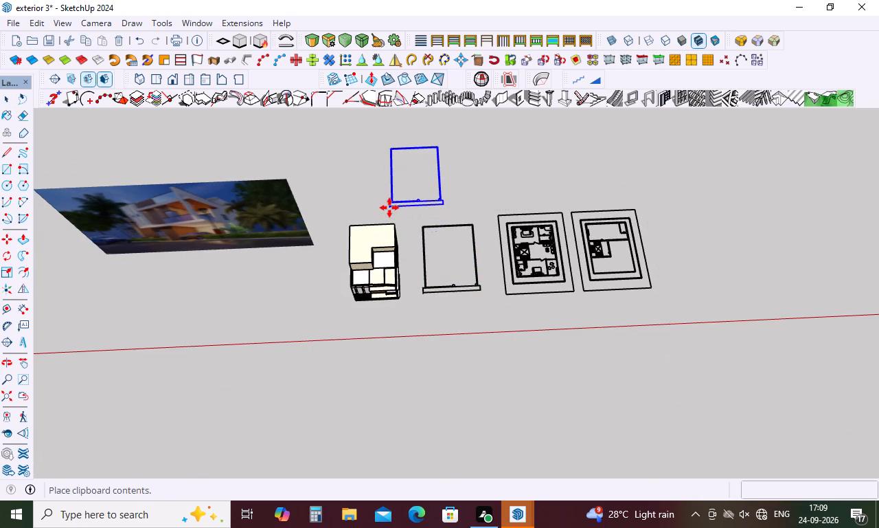
Delete the original imported CAD plan group containing the three floor plans.
click(538, 246)
key(space)
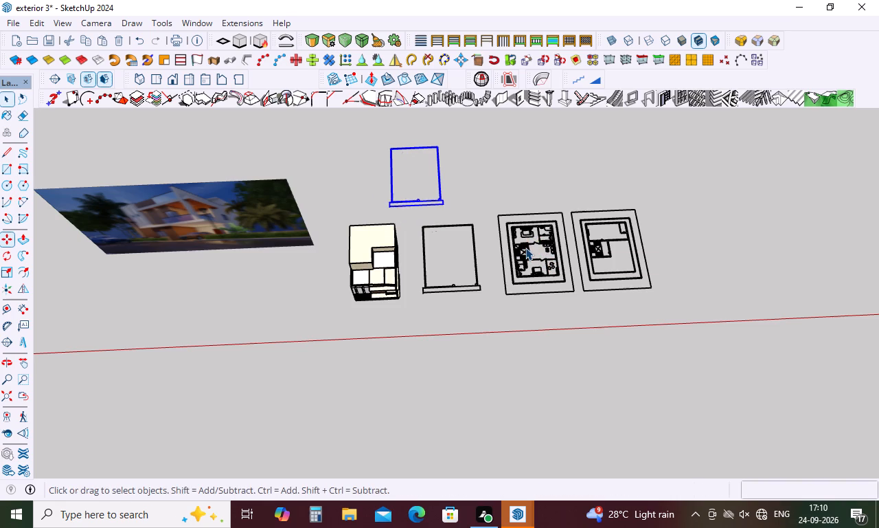
click(523, 263)
key(Delete)
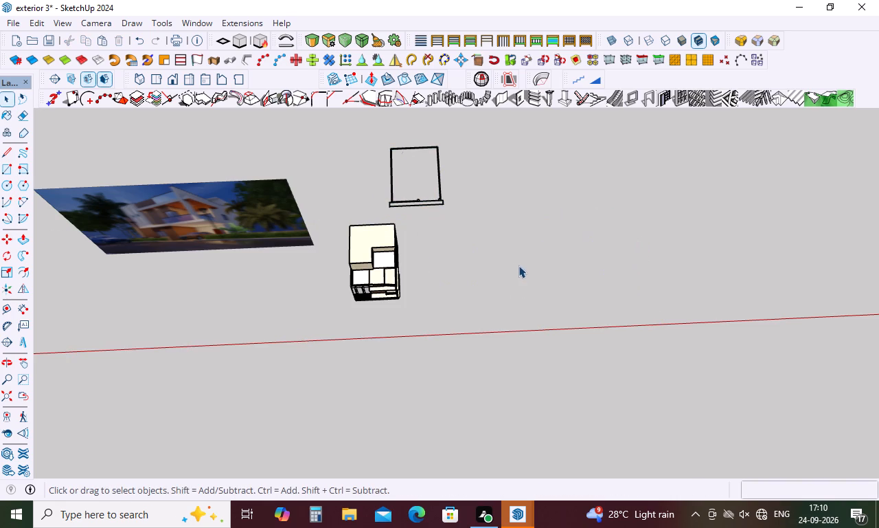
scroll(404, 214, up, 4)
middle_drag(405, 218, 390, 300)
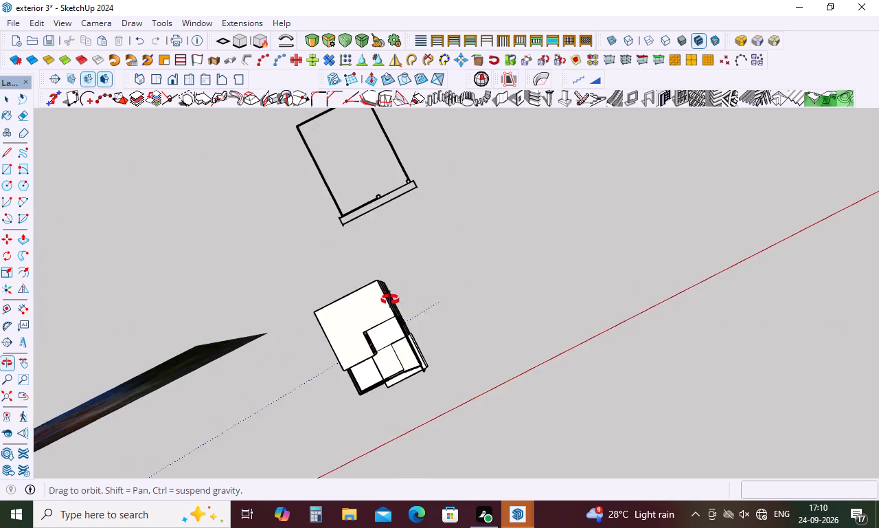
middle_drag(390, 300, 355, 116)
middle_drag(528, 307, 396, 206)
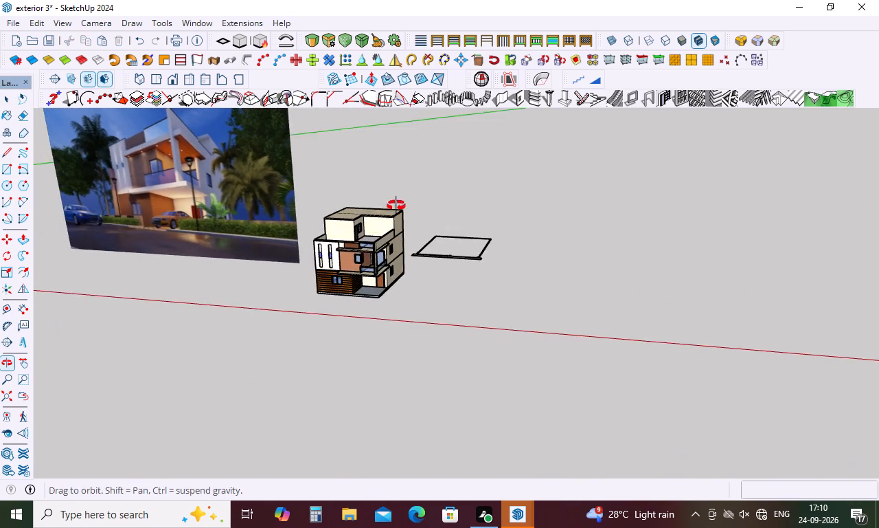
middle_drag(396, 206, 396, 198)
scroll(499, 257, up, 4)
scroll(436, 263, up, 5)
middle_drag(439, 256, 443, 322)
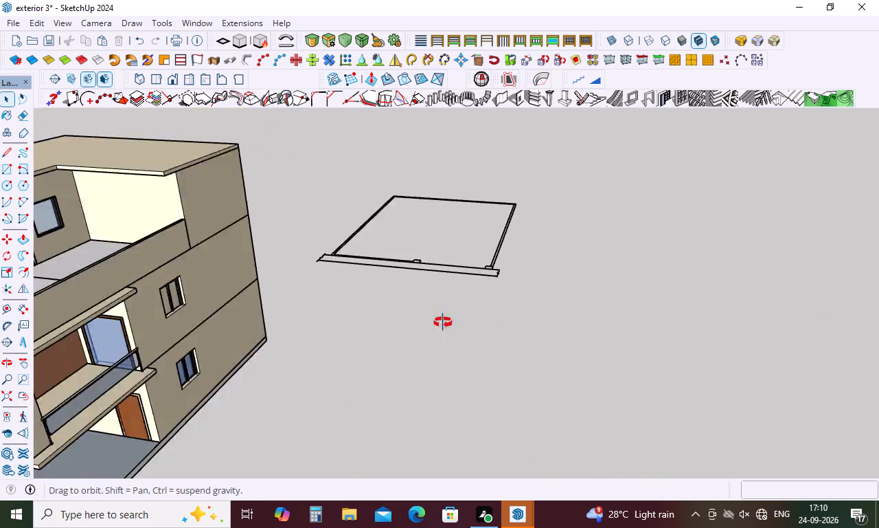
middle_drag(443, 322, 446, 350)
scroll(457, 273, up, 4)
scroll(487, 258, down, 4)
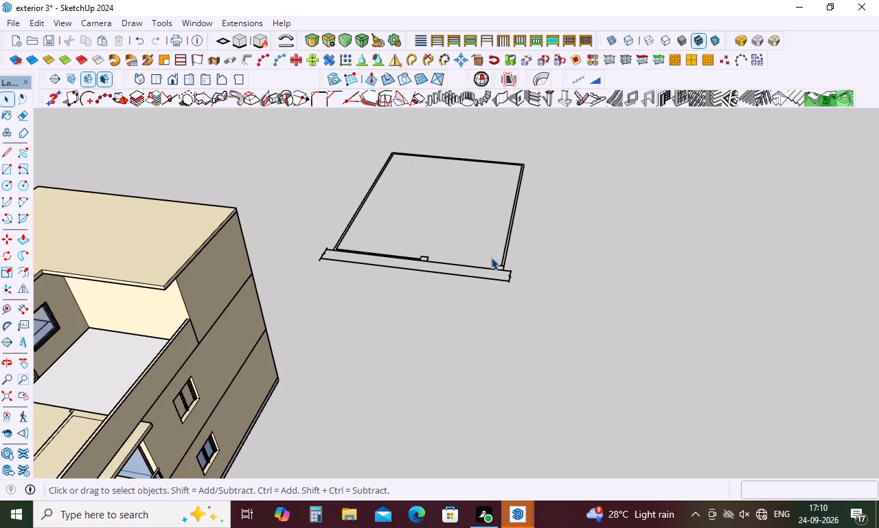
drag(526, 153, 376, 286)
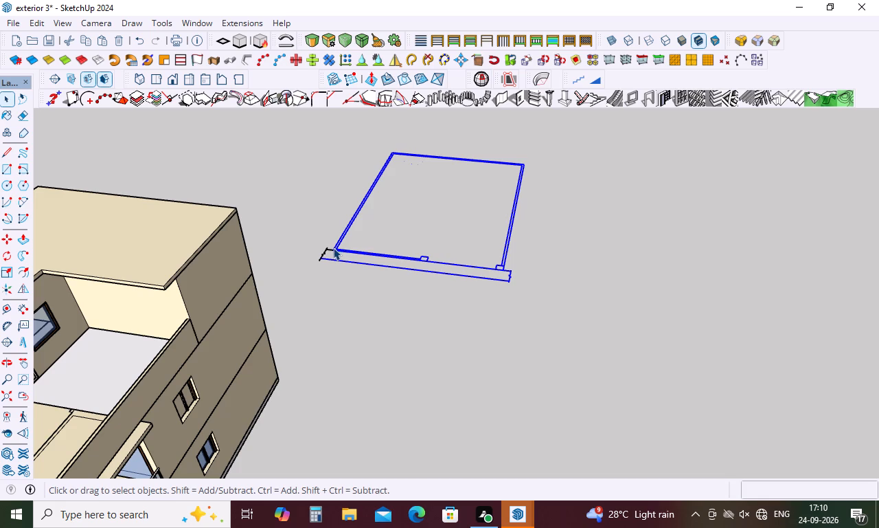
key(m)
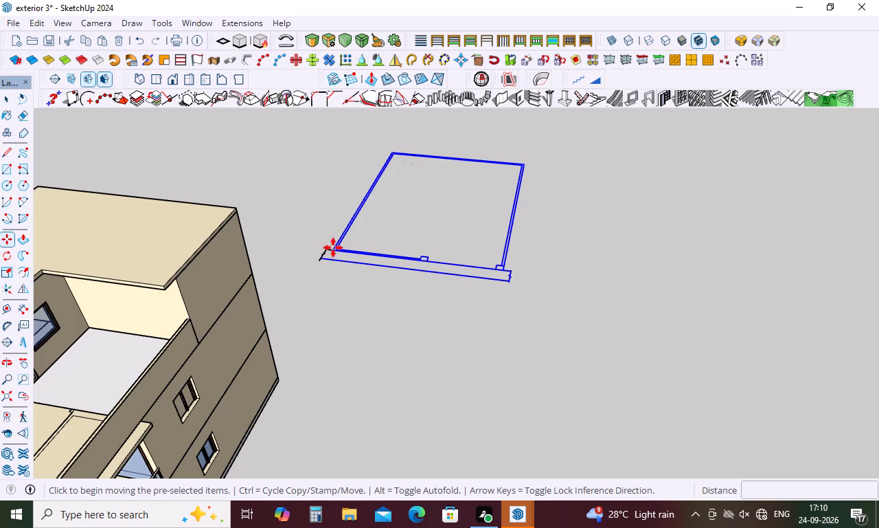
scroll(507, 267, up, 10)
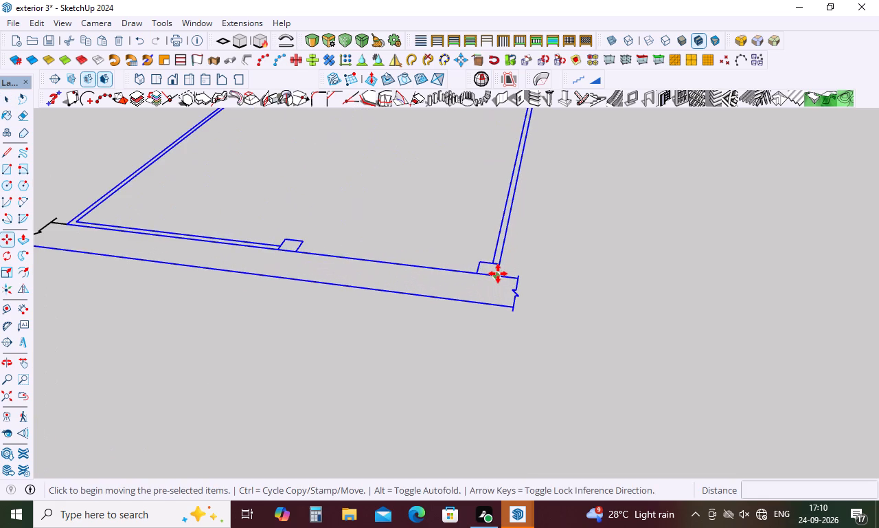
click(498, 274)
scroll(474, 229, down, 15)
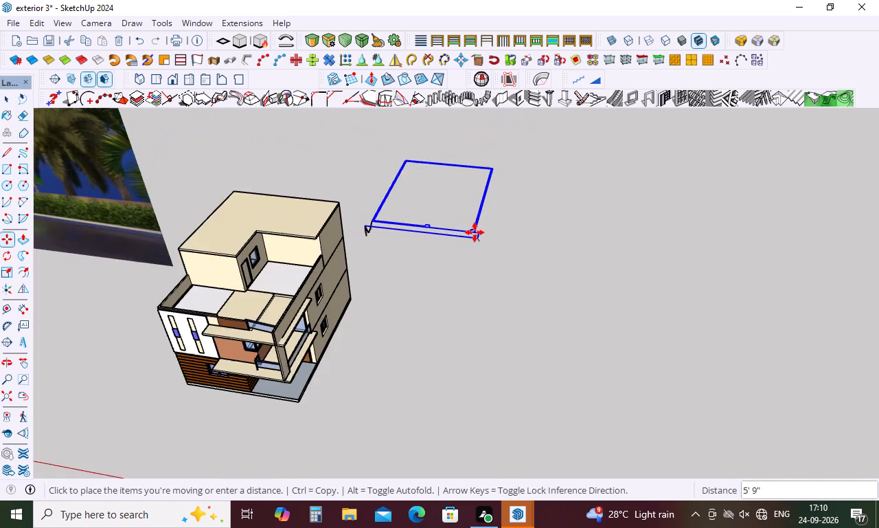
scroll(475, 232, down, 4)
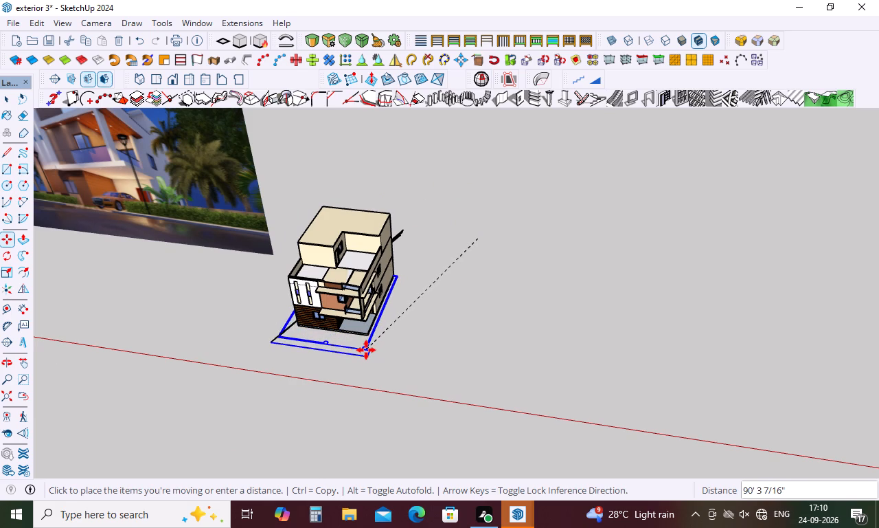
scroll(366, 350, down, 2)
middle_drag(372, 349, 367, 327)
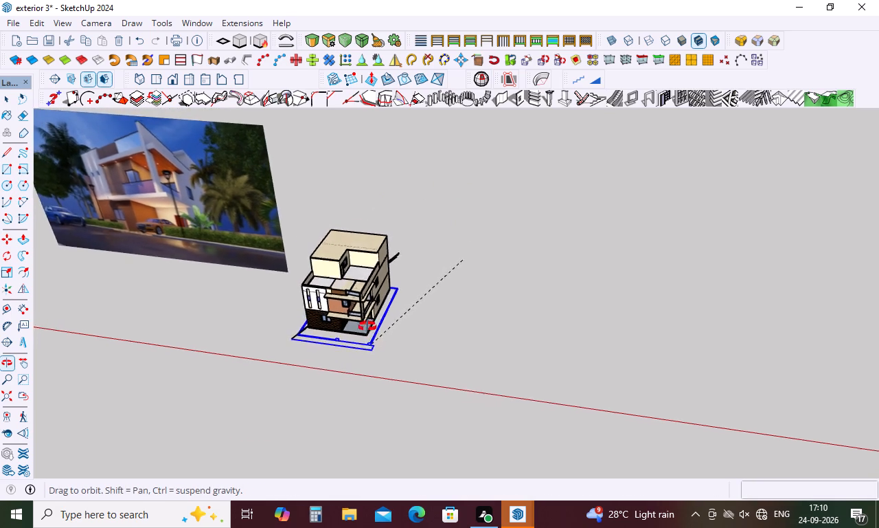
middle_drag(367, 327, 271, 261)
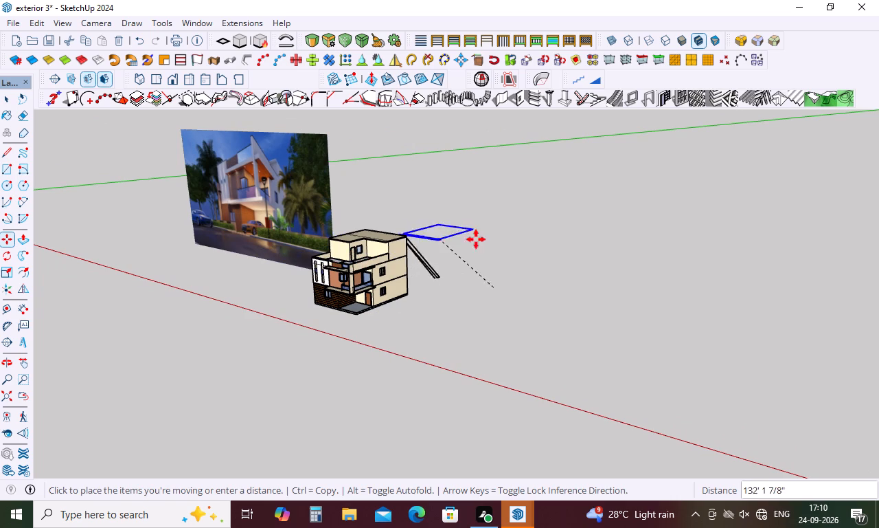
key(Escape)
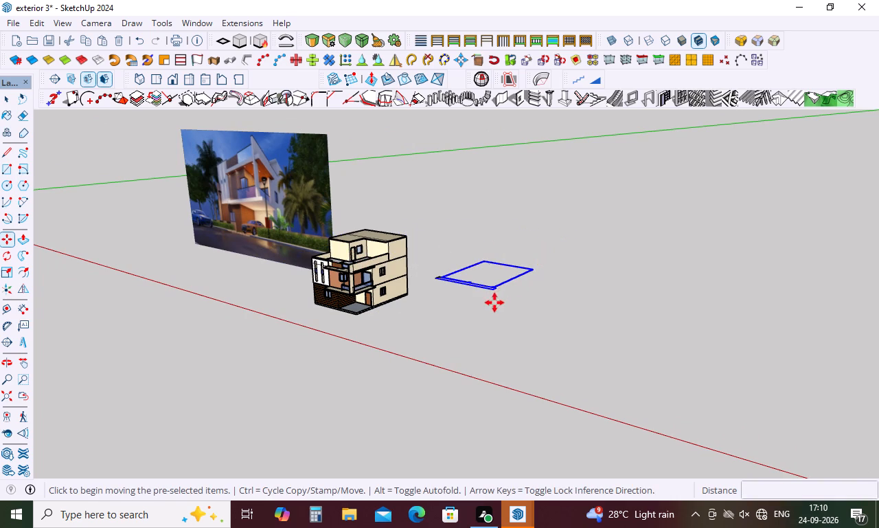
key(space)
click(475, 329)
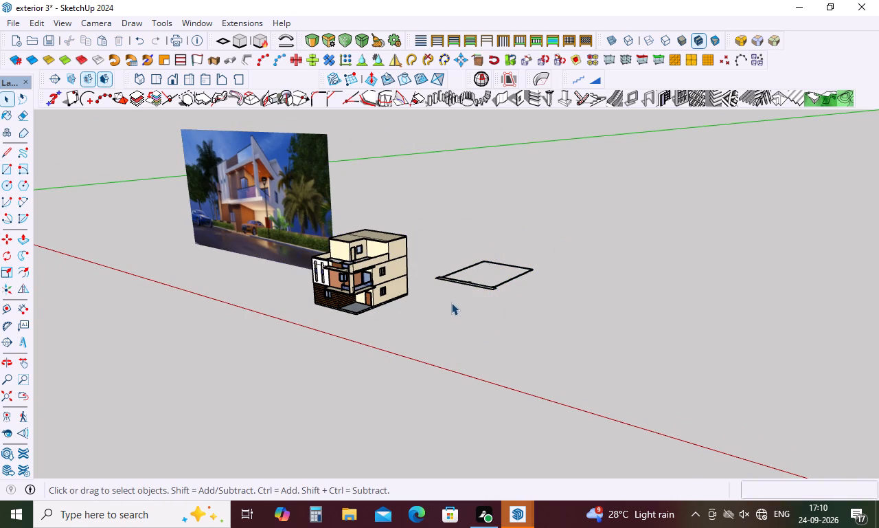
Undo the deletion of the imported CAD group containing the three floor plans.
key(ctrl+z)
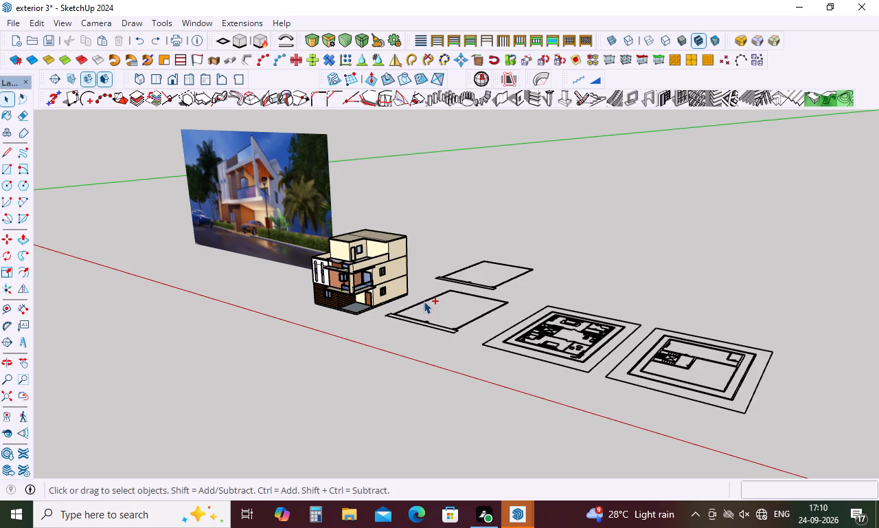
Measure the front gap between the first-floor plan's front-left house corner and the surrounding double boundary line.
scroll(445, 351, down, 4)
middle_drag(444, 356, 582, 444)
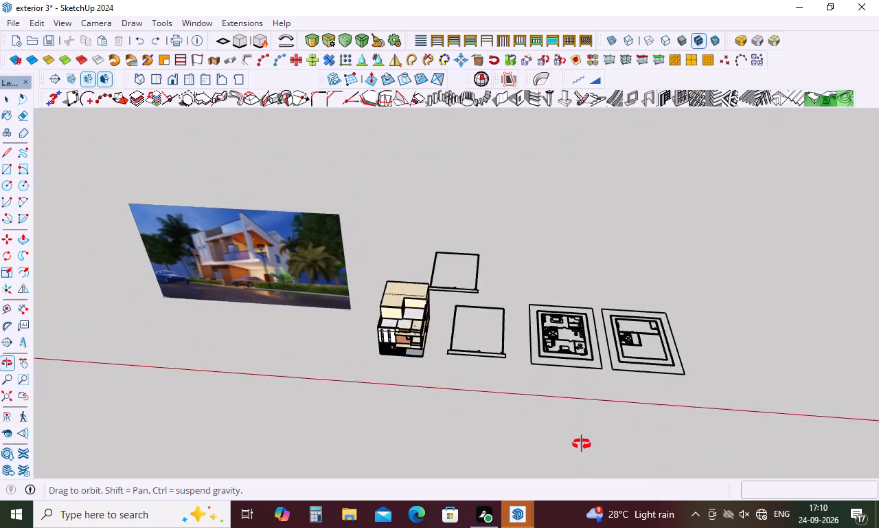
middle_drag(582, 444, 588, 444)
scroll(564, 362, up, 15)
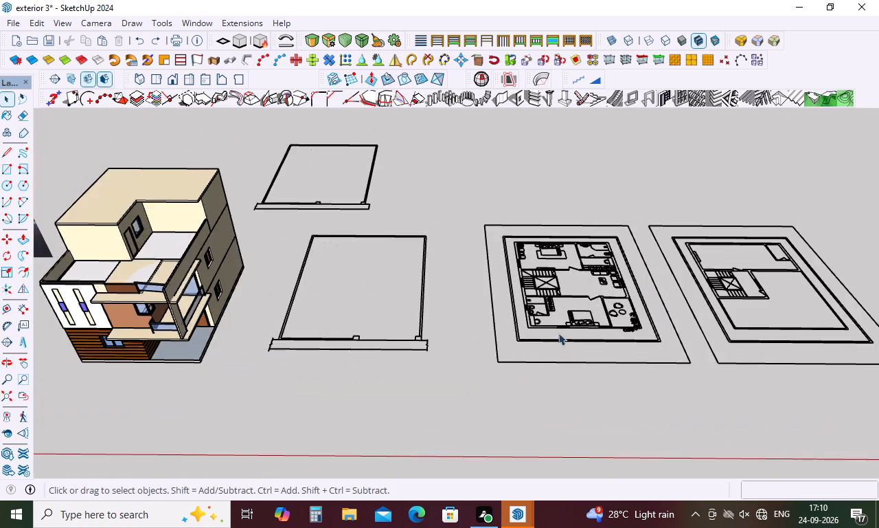
scroll(558, 333, up, 2)
middle_drag(552, 320, 542, 395)
key(space)
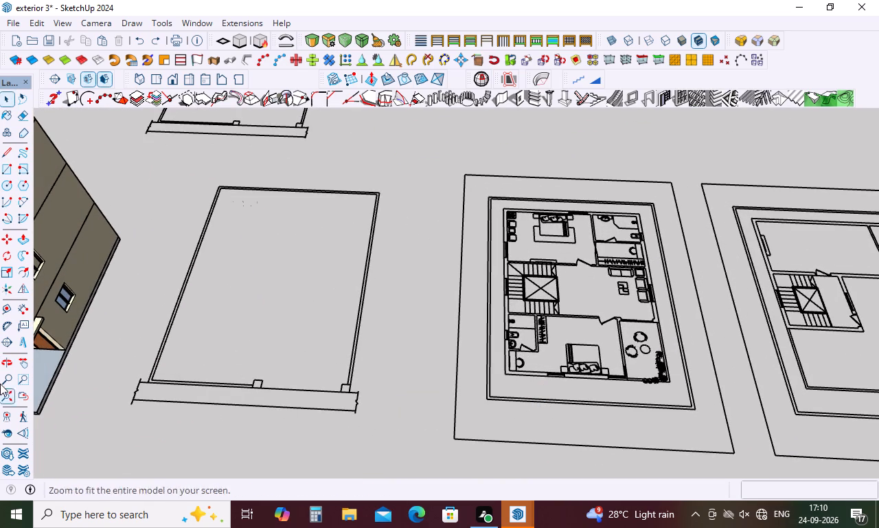
click(26, 308)
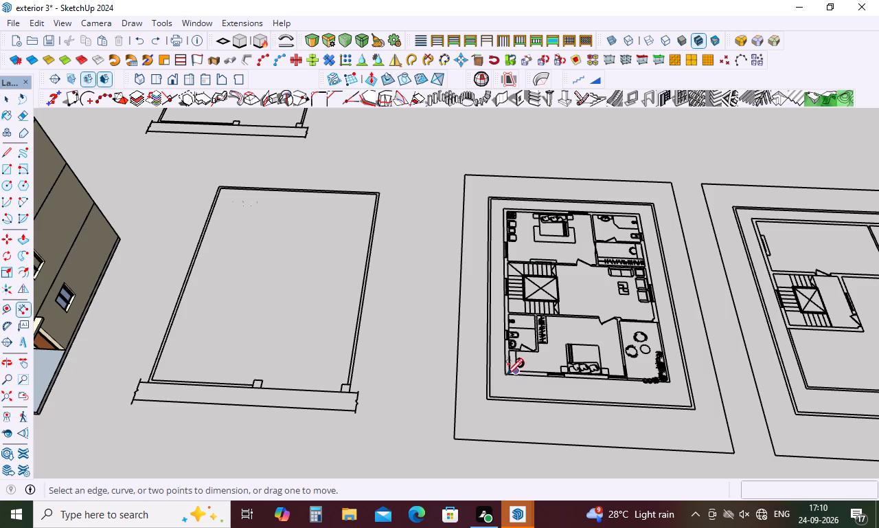
click(505, 375)
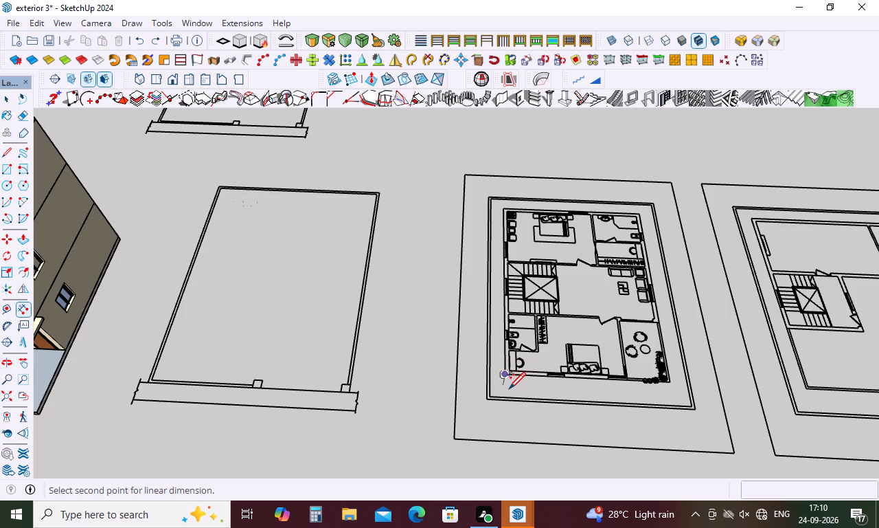
scroll(510, 388, up, 5)
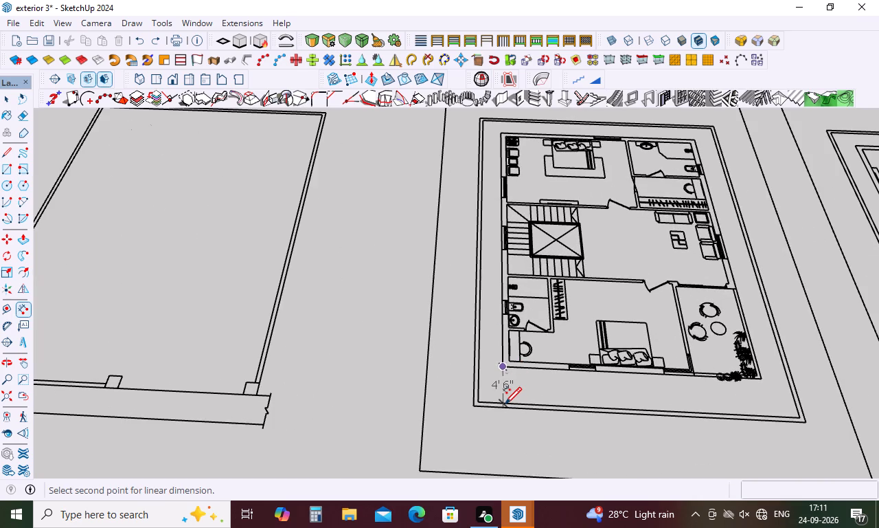
key(Escape)
scroll(518, 329, down, 5)
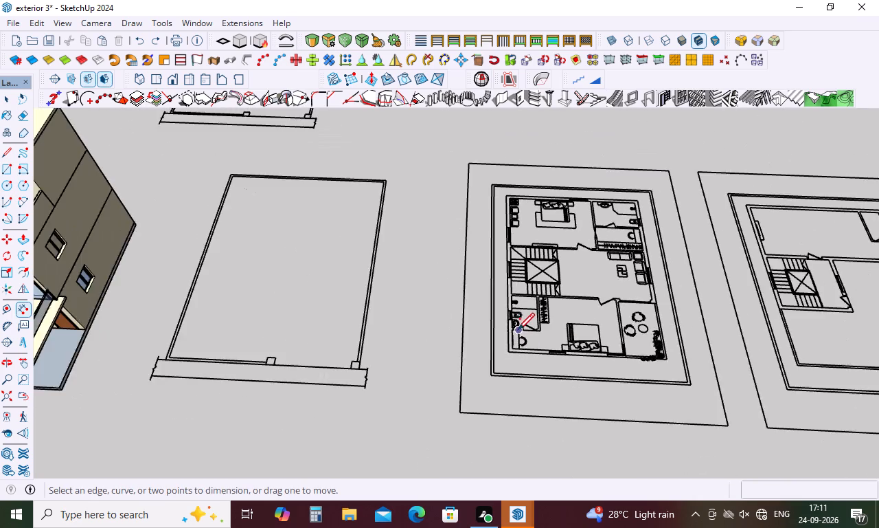
scroll(518, 329, down, 9)
key(space)
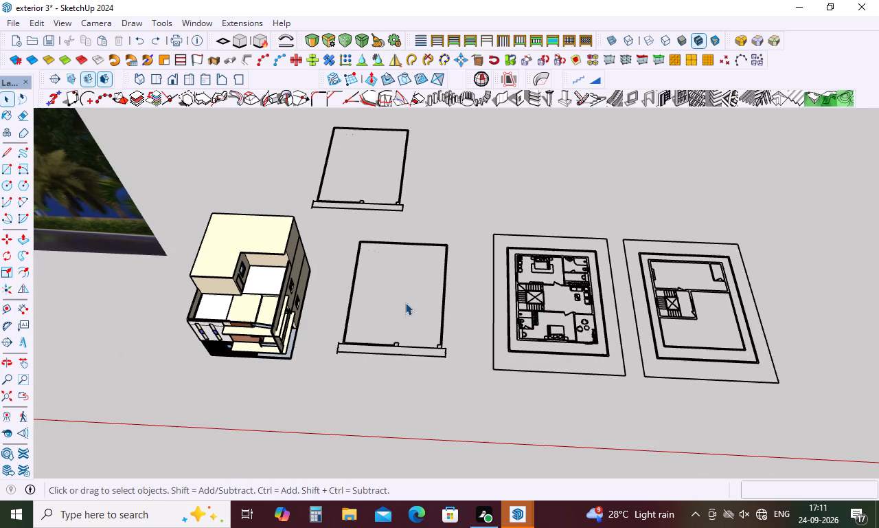
Place a guide line 4'6" inside the front boundary line of the stripped ground-floor outline in the CAD plan.
key(t)
scroll(372, 348, up, 8)
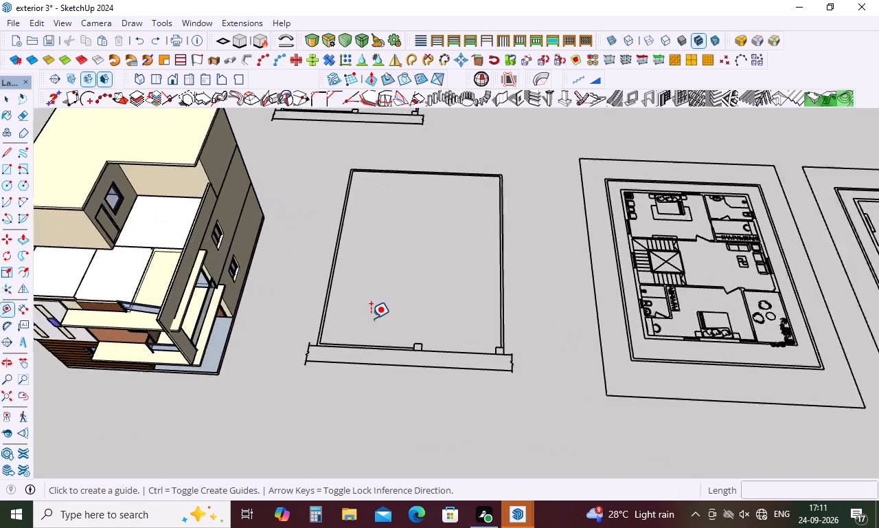
scroll(371, 318, up, 6)
click(358, 366)
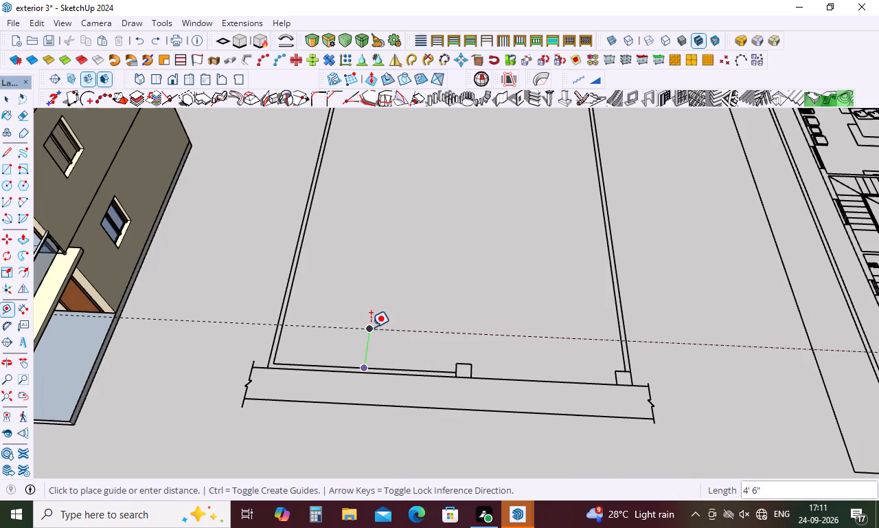
text(4'6")
key(Return)
key(space)
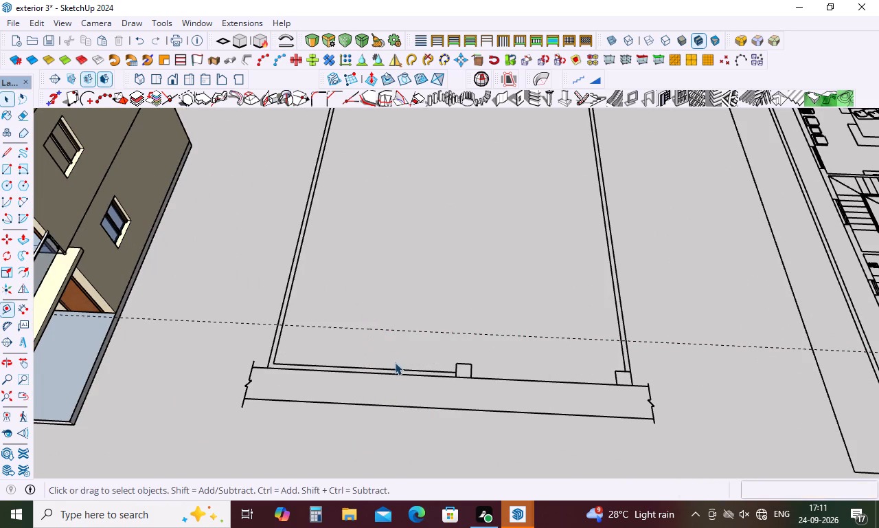
Measure the side gap between the first-floor plan's front-left house corner and the surrounding double boundary line.
scroll(392, 329, down, 4)
scroll(784, 309, up, 3)
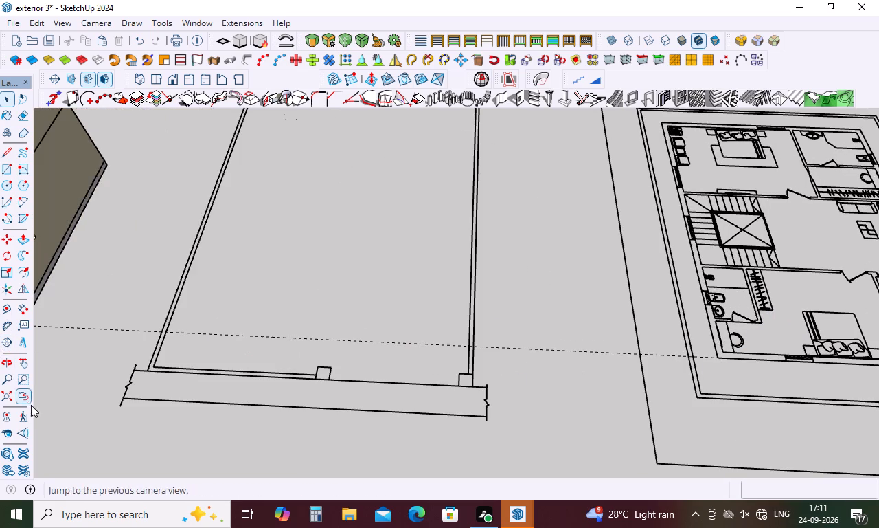
click(22, 309)
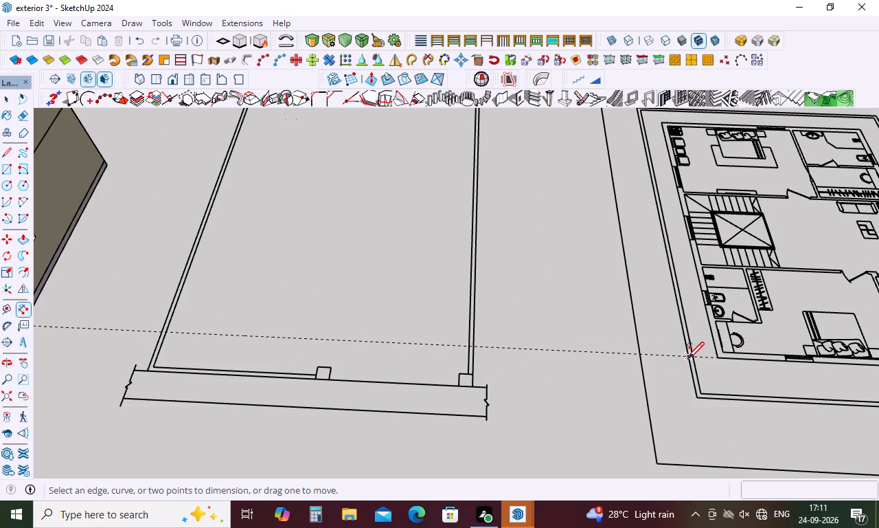
click(717, 354)
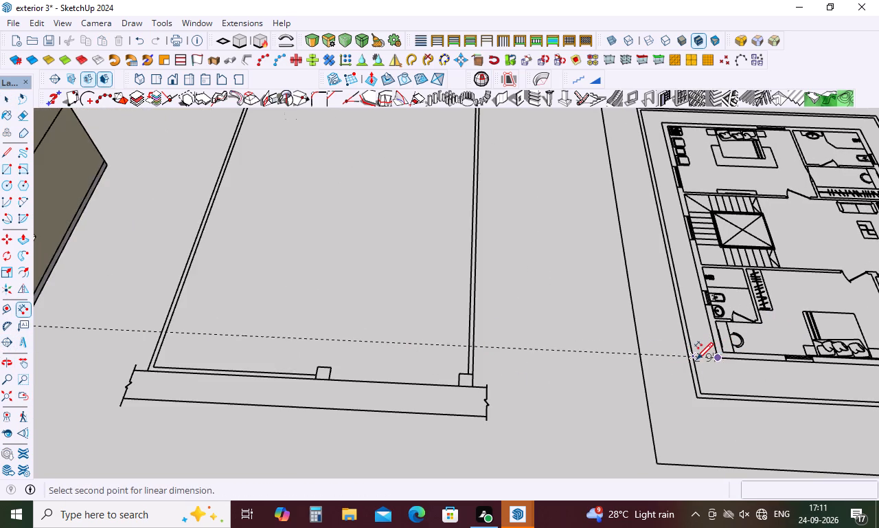
scroll(696, 354, up, 9)
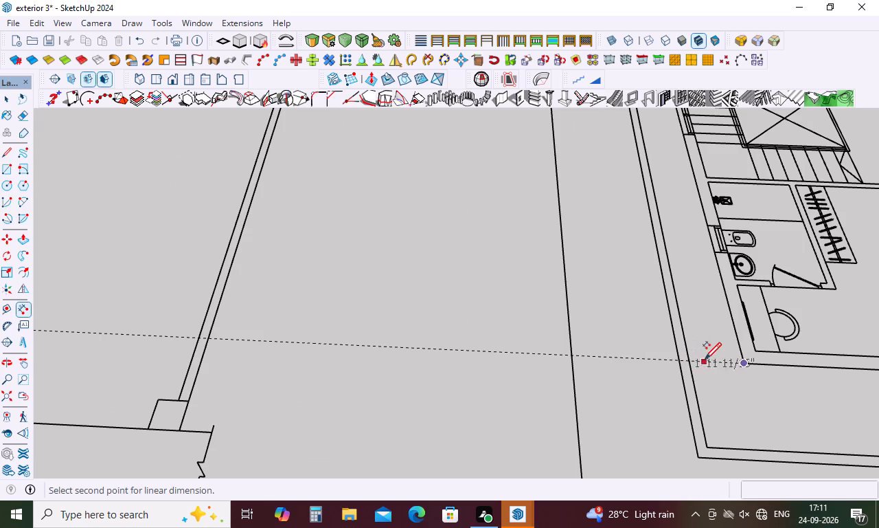
key(Escape)
Place a guide line 3' inside the side boundary nearest the house model on the stripped ground-floor outline.
scroll(711, 346, down, 16)
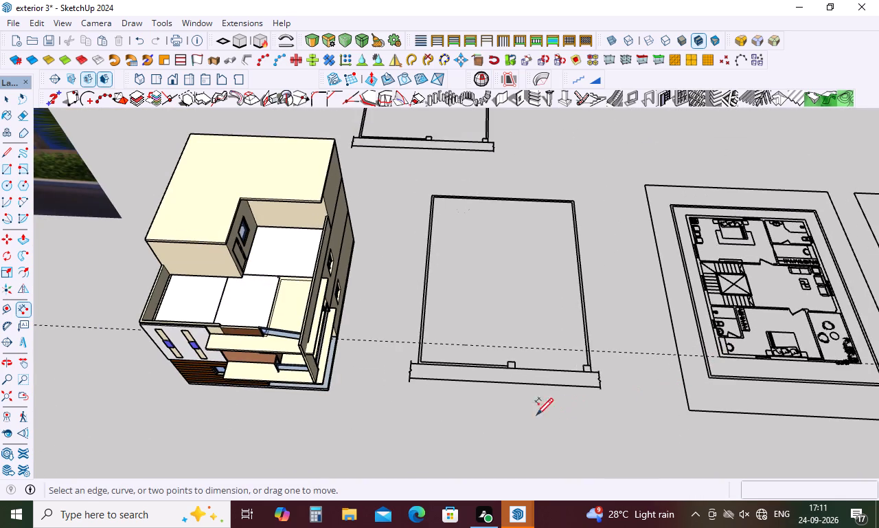
key(t)
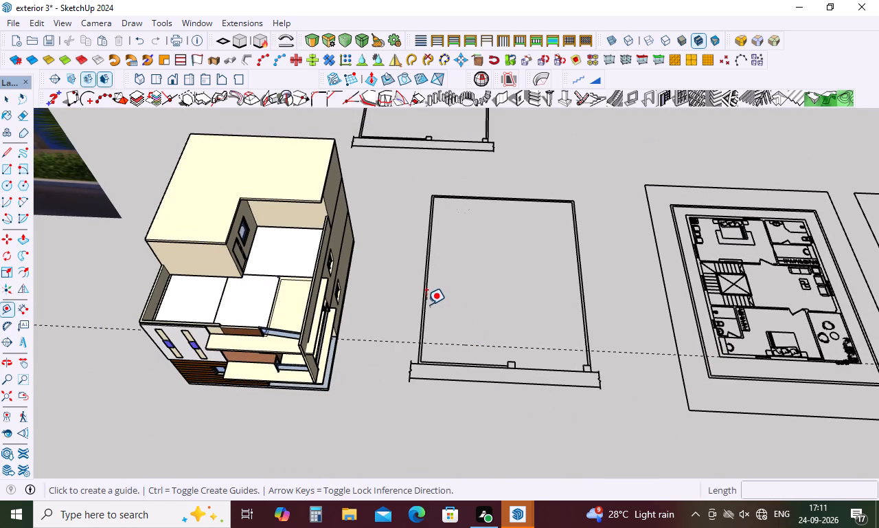
click(424, 303)
text(3')
key(Return)
key(space)
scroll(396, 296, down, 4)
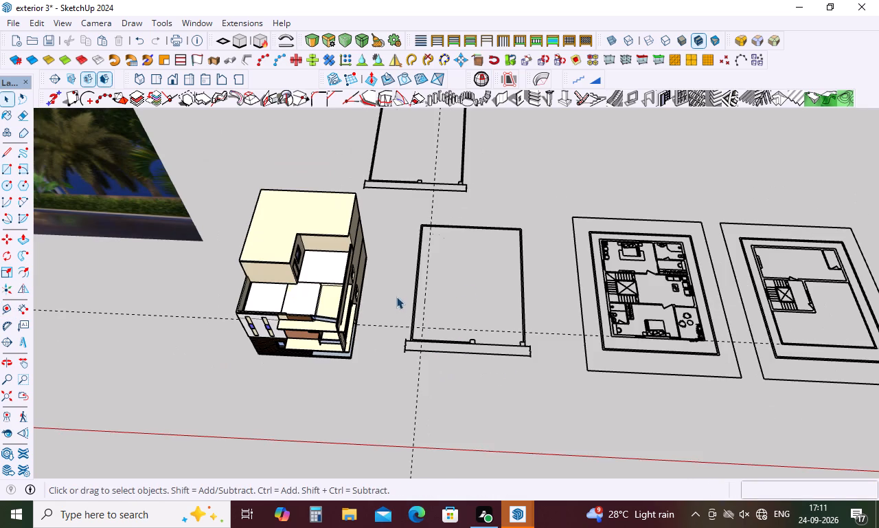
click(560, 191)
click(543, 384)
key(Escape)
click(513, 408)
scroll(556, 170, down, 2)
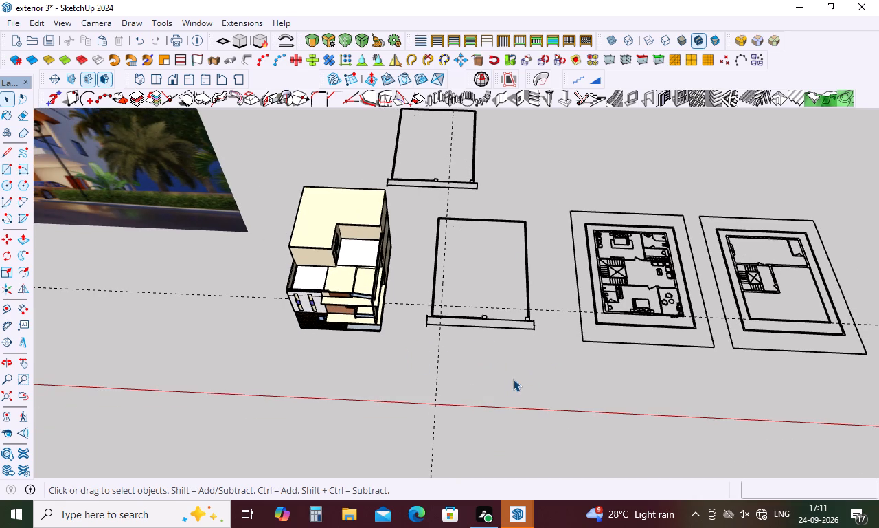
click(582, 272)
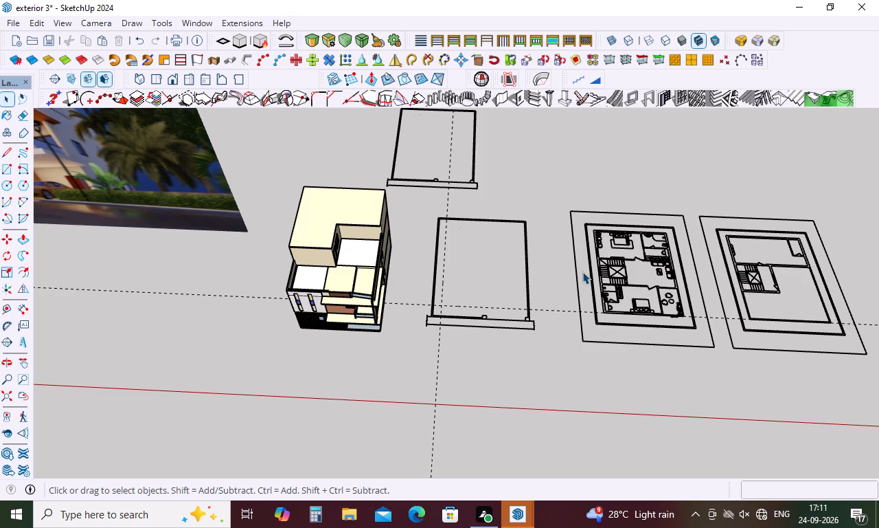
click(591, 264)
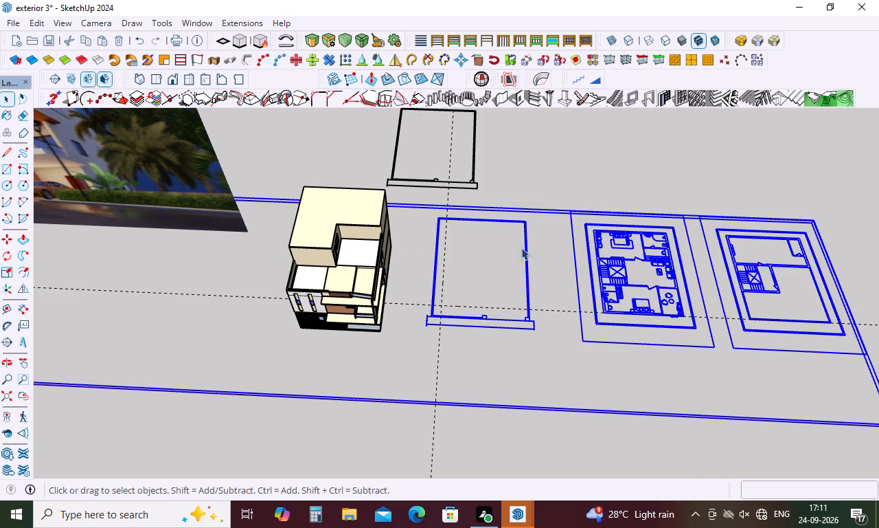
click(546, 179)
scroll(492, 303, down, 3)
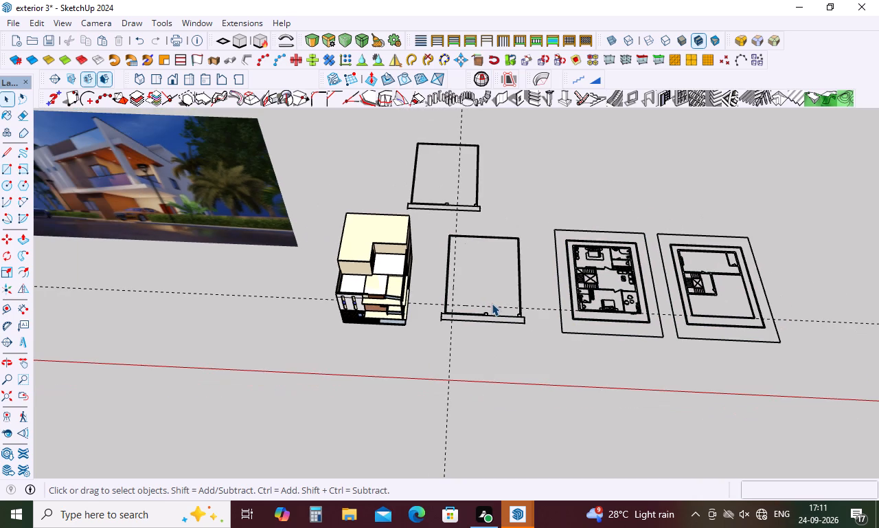
Place a guide line 3' inside the left side boundary of the separate site outline behind the house.
scroll(488, 302, up, 4)
middle_drag(450, 268, 435, 340)
scroll(470, 267, down, 4)
key(t)
key(space)
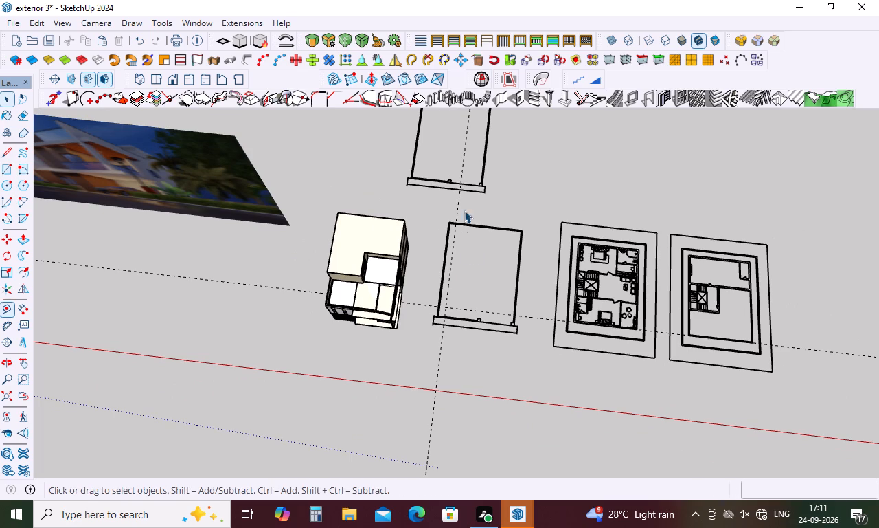
key(t)
scroll(427, 116, up, 4)
scroll(398, 211, up, 6)
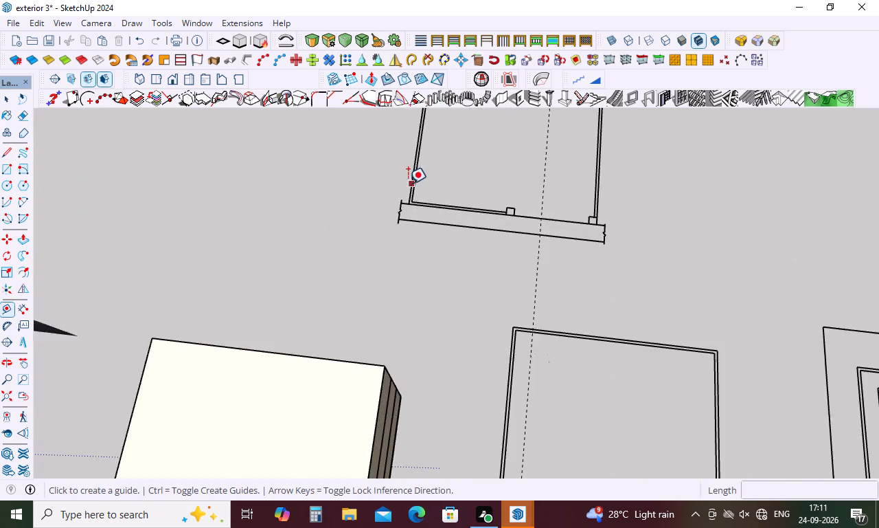
scroll(408, 184, up, 9)
click(417, 179)
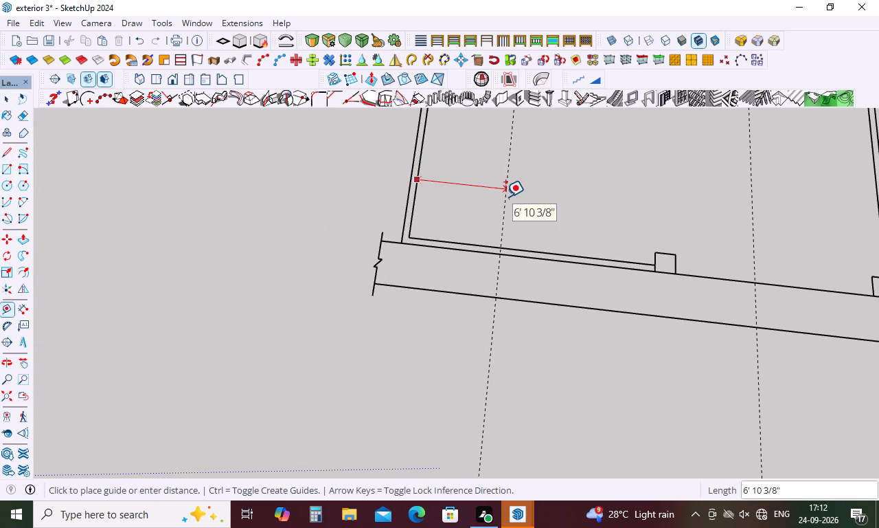
key(3)
key(apostrophe)
key(Return)
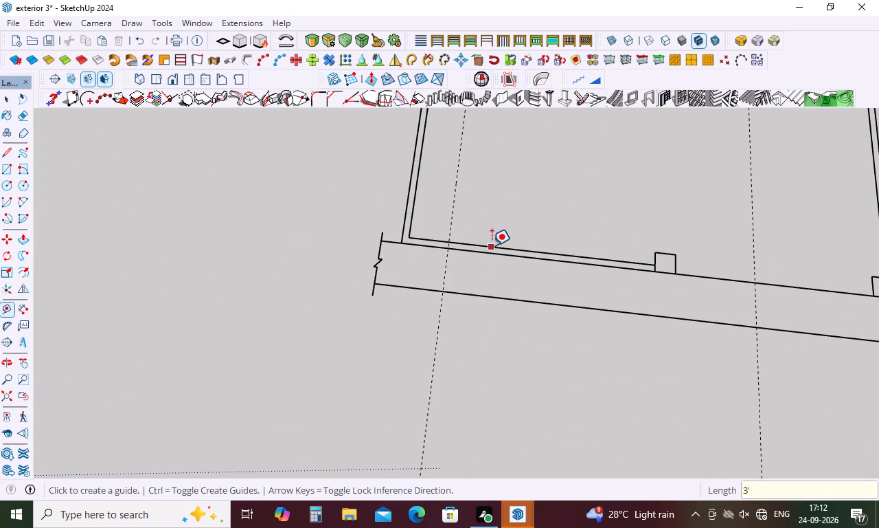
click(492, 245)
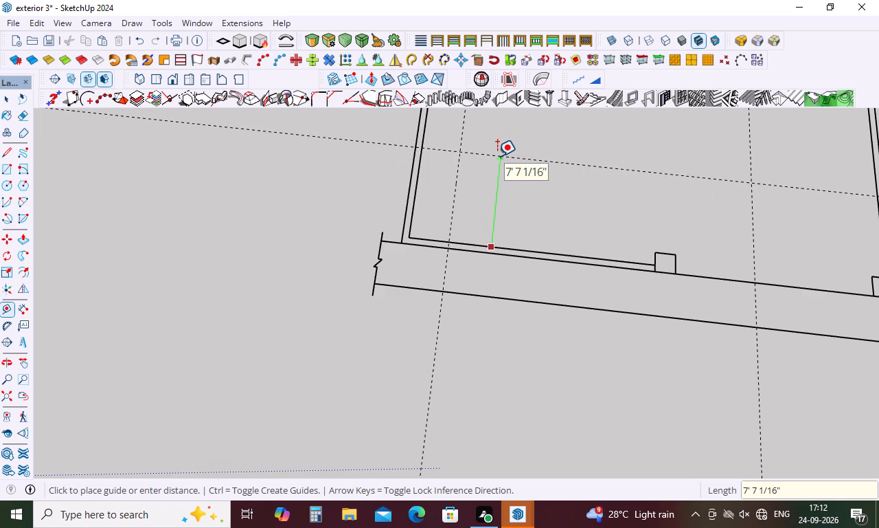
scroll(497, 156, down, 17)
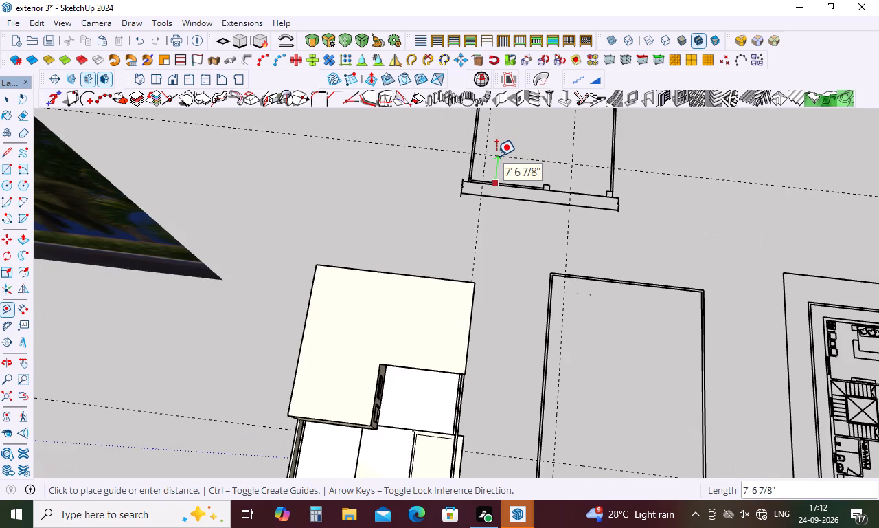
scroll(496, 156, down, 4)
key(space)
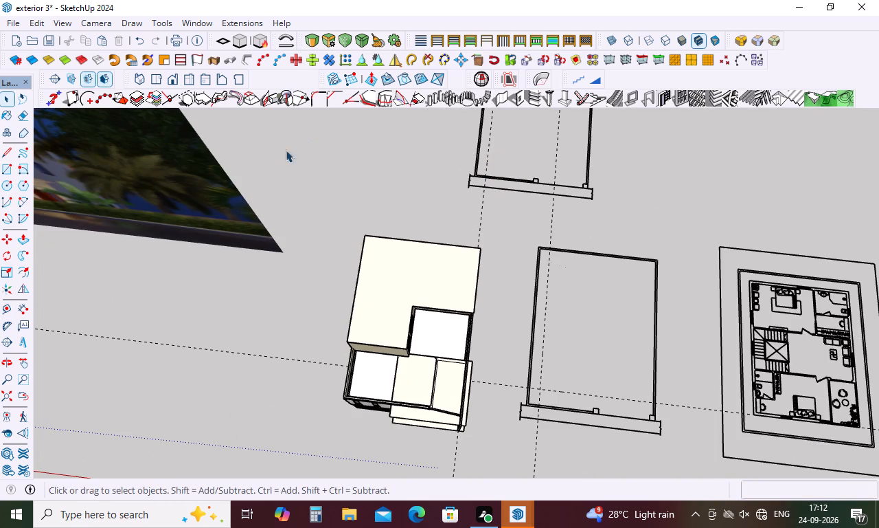
Measure the front gap between the first-floor plan's front-left house corner and the surrounding double boundary line.
click(24, 310)
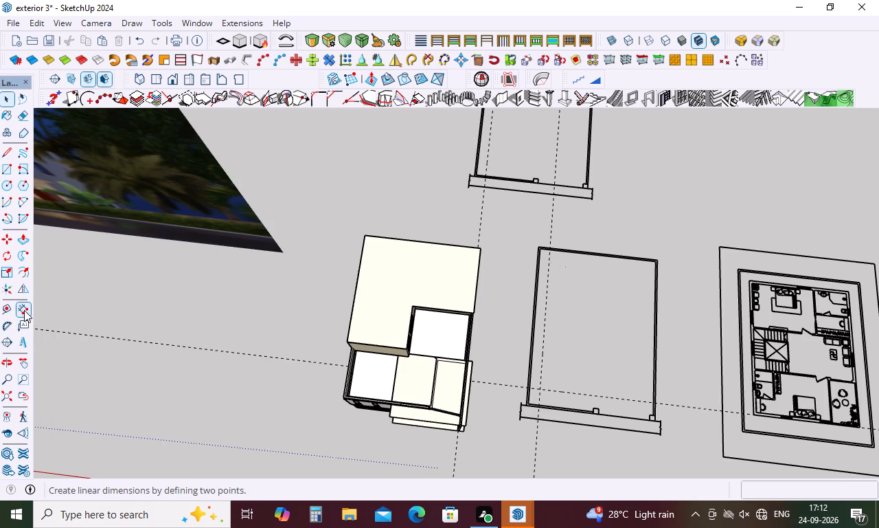
scroll(428, 347, down, 5)
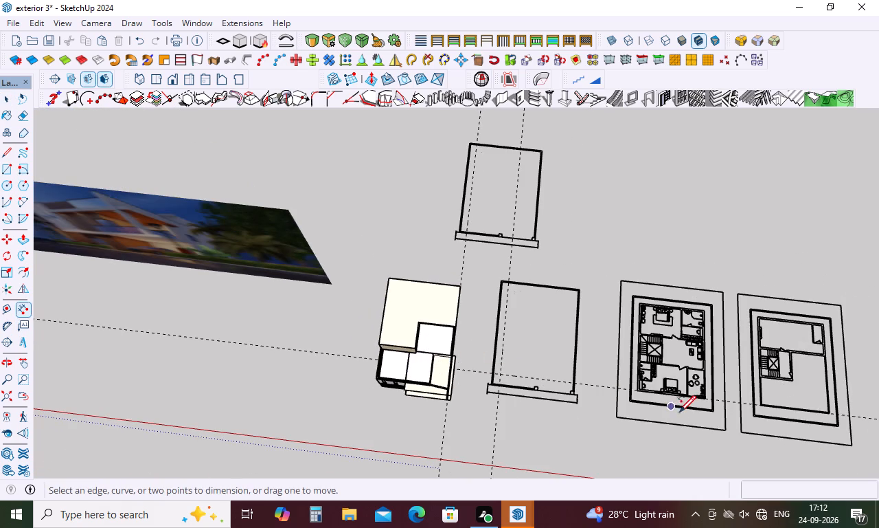
scroll(680, 406, up, 10)
scroll(605, 412, up, 4)
click(593, 380)
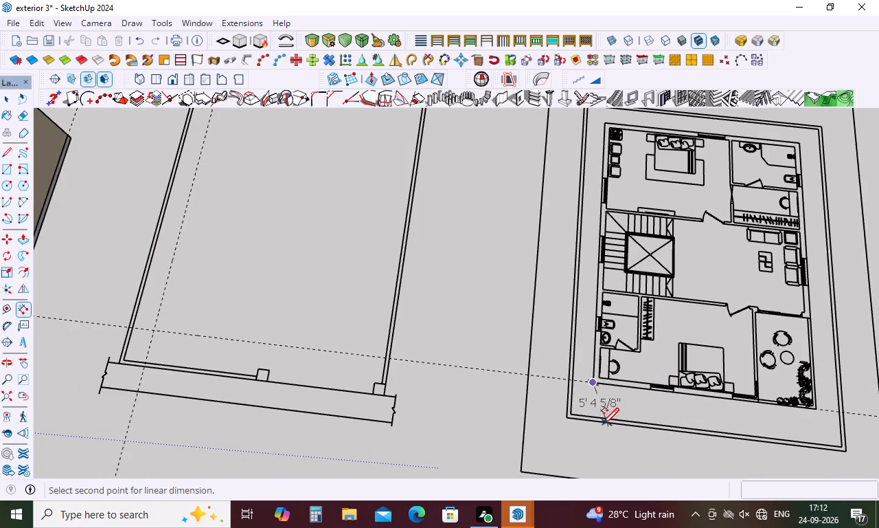
key(Escape)
Place a guide line 4'6" inside the front boundary line of the separate site outline behind the house.
scroll(587, 441, down, 15)
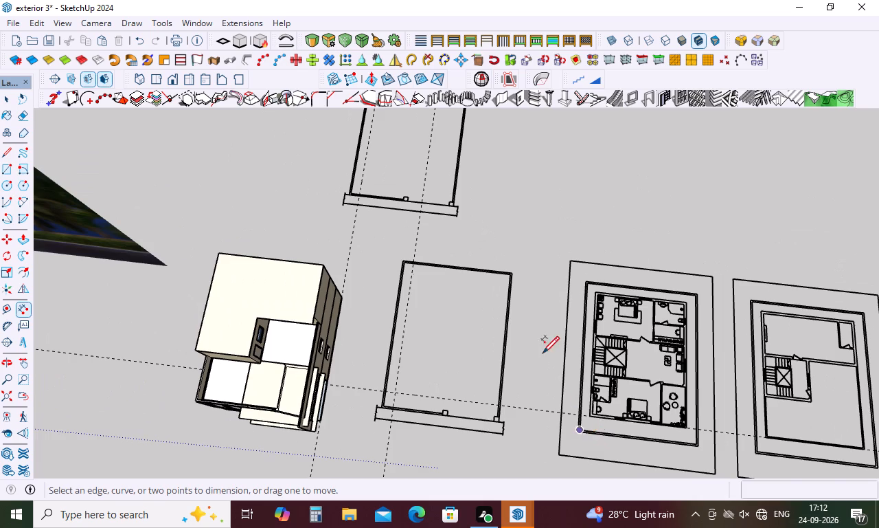
scroll(343, 183, up, 10)
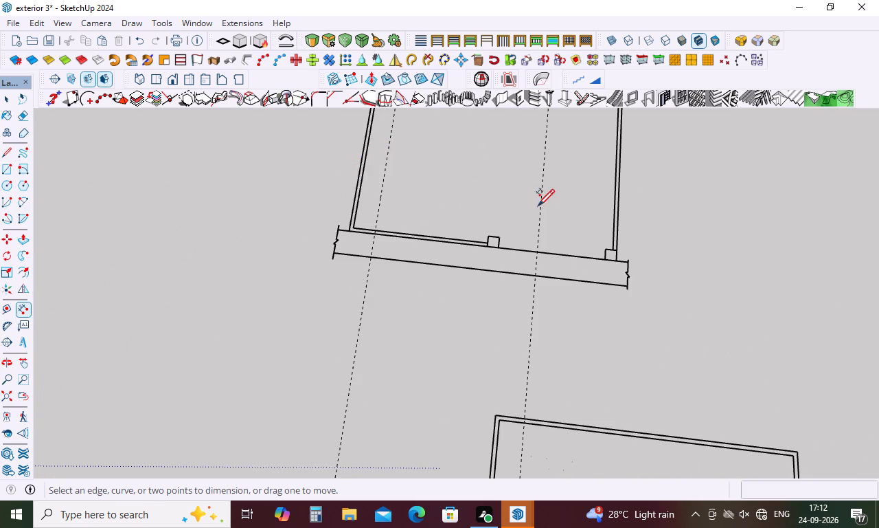
key(space)
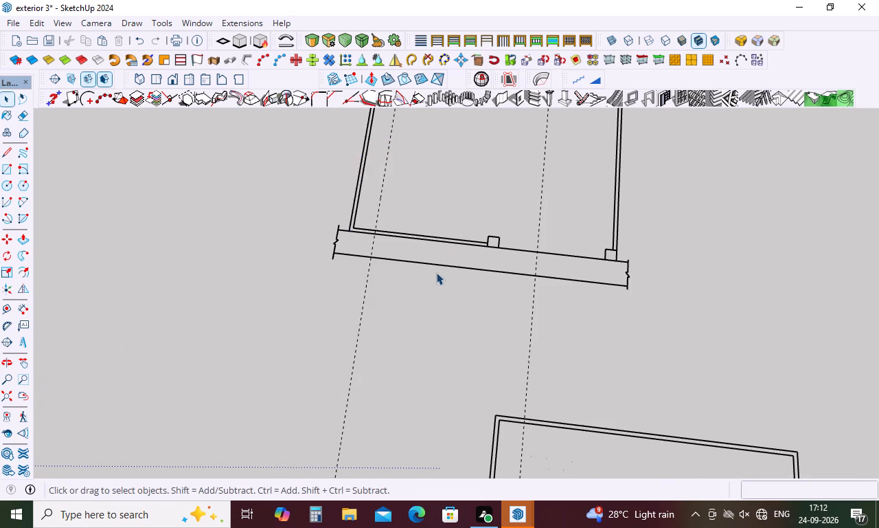
key(t)
click(383, 227)
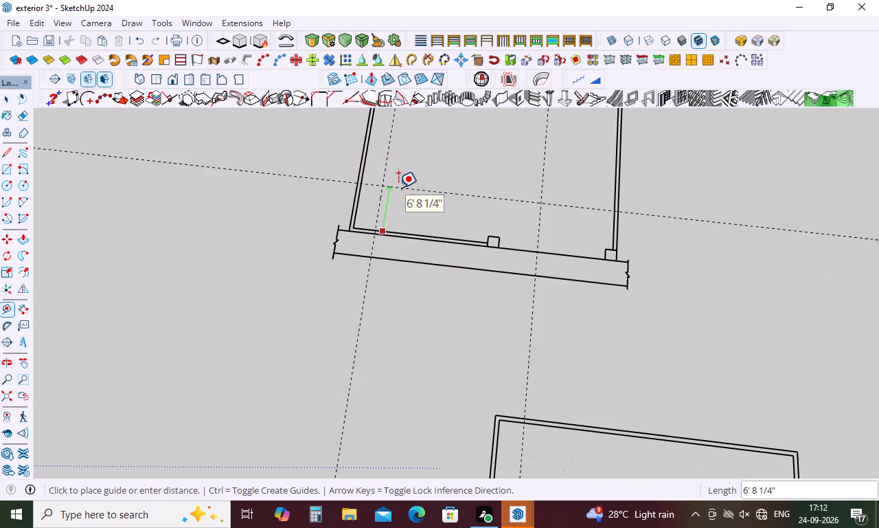
text(4'6")
key(Return)
key(space)
Delete the earlier side and front guide lines crossing the ground-floor outline in the CAD plan beside the house.
scroll(418, 309, down, 5)
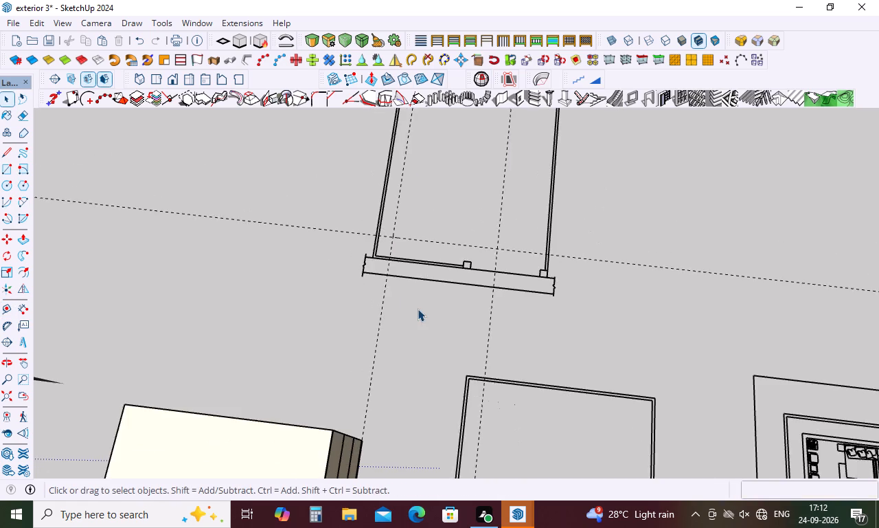
scroll(418, 309, down, 4)
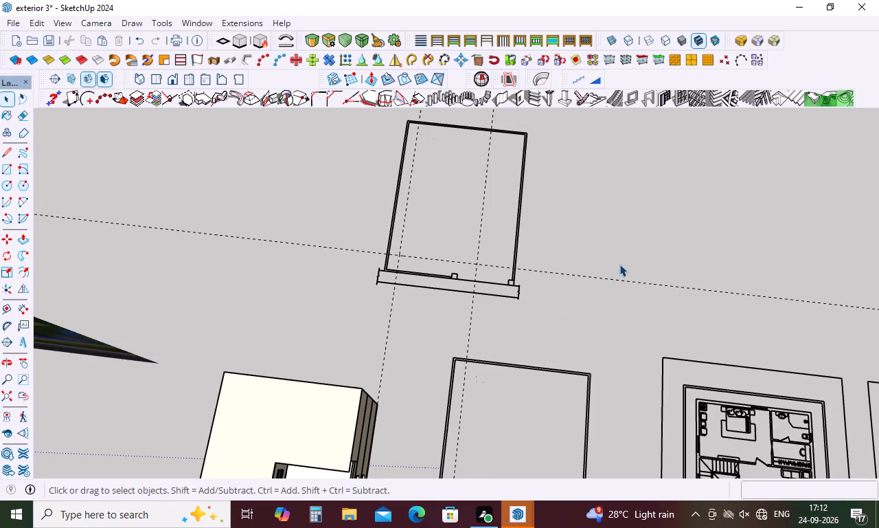
drag(490, 185, 466, 205)
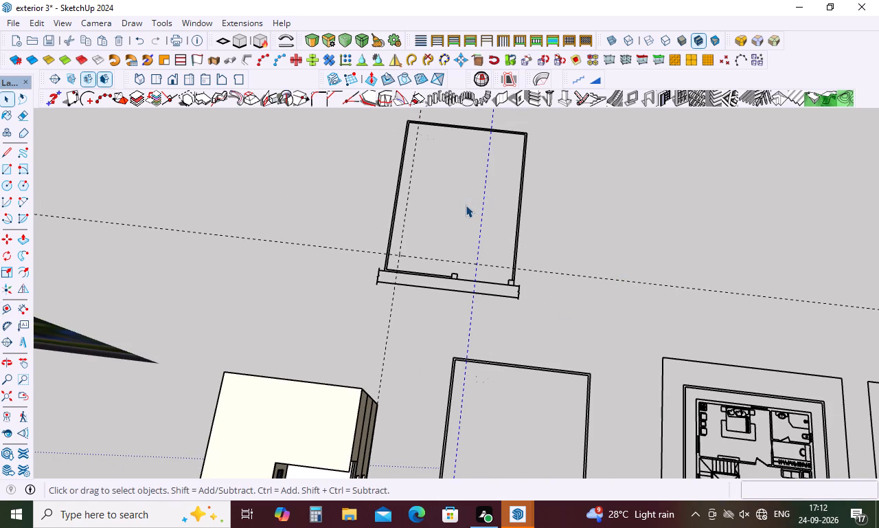
key(Delete)
scroll(470, 201, down, 10)
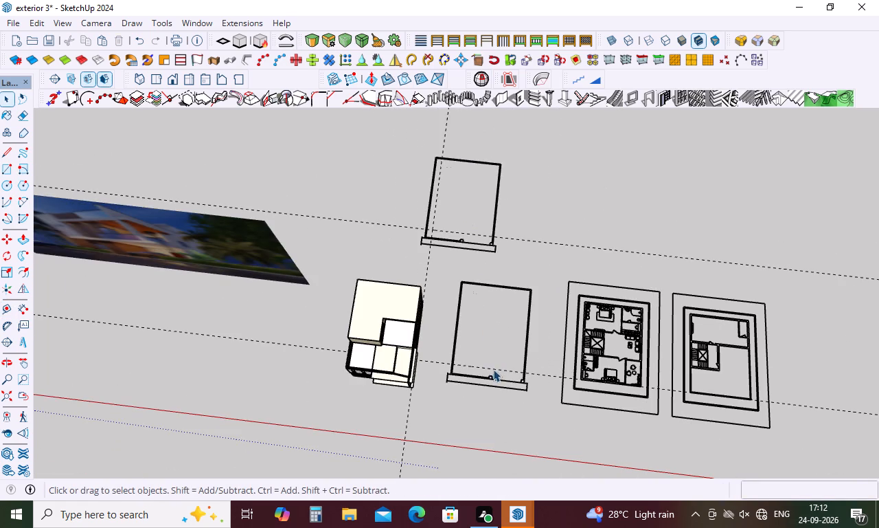
scroll(494, 369, up, 5)
drag(502, 363, 503, 373)
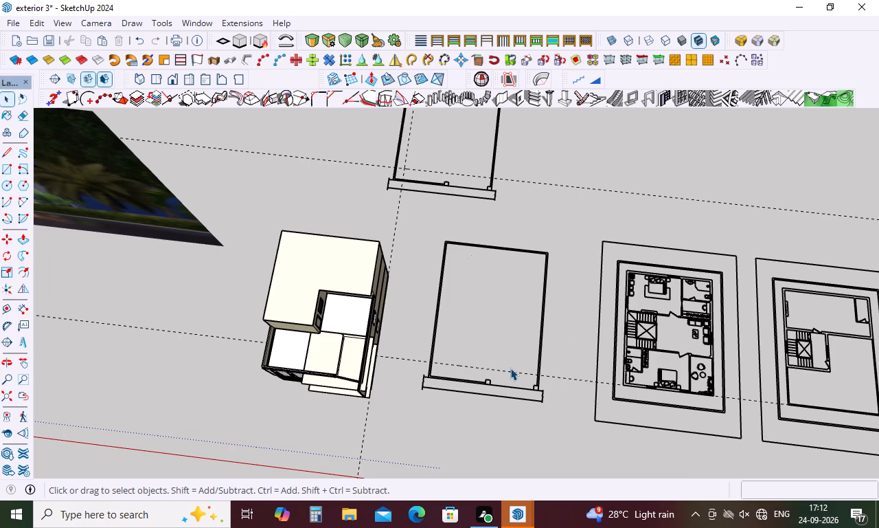
click(510, 371)
key(Delete)
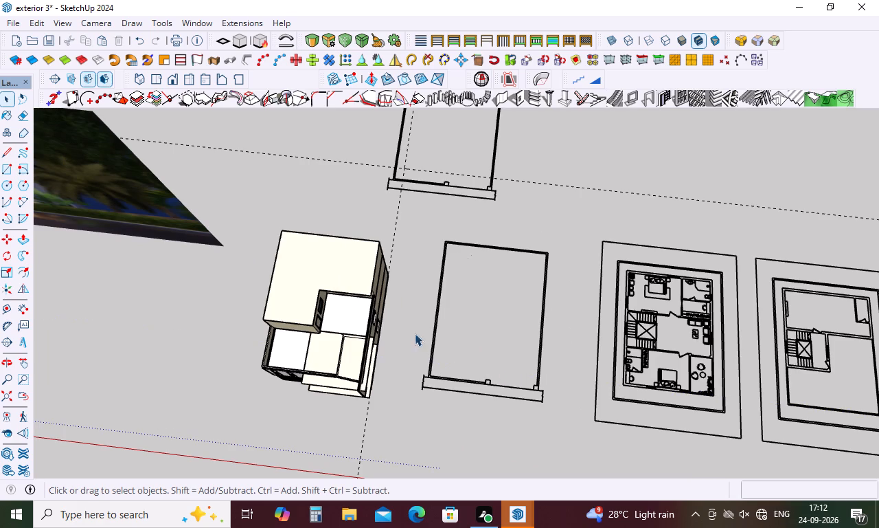
Delete the CAD plan group containing the ground-floor outline and the upper floor plans, keeping the separate site outline.
scroll(435, 308, down, 4)
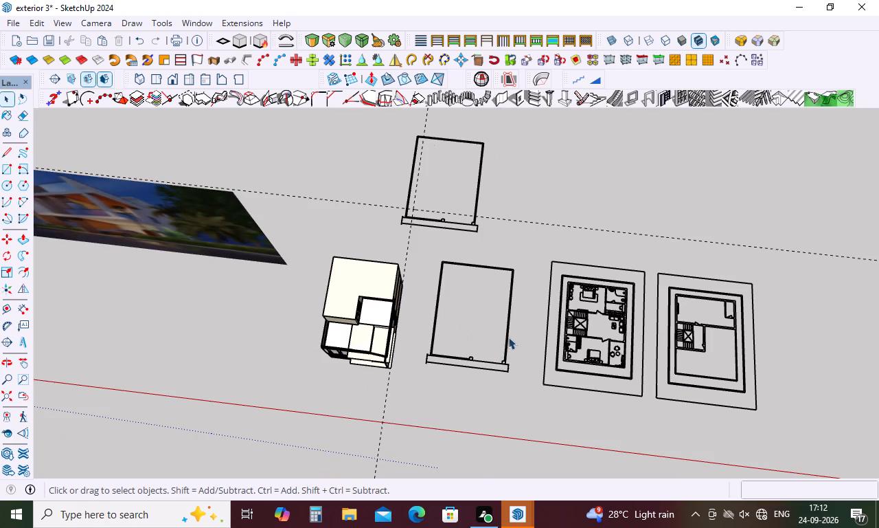
click(505, 333)
key(Delete)
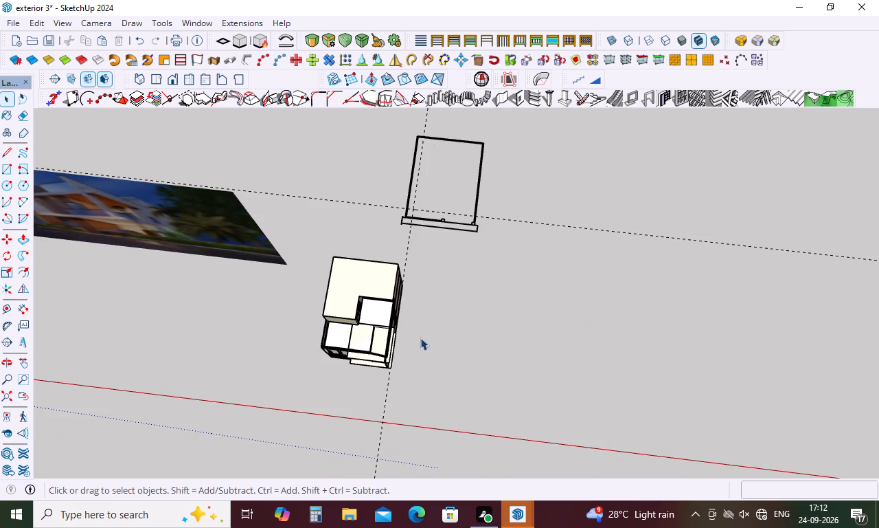
Move the whole house by its front-left plinth corner onto the intersection of the setback guides inside the site outline.
drag(307, 247, 297, 302)
drag(297, 302, 420, 404)
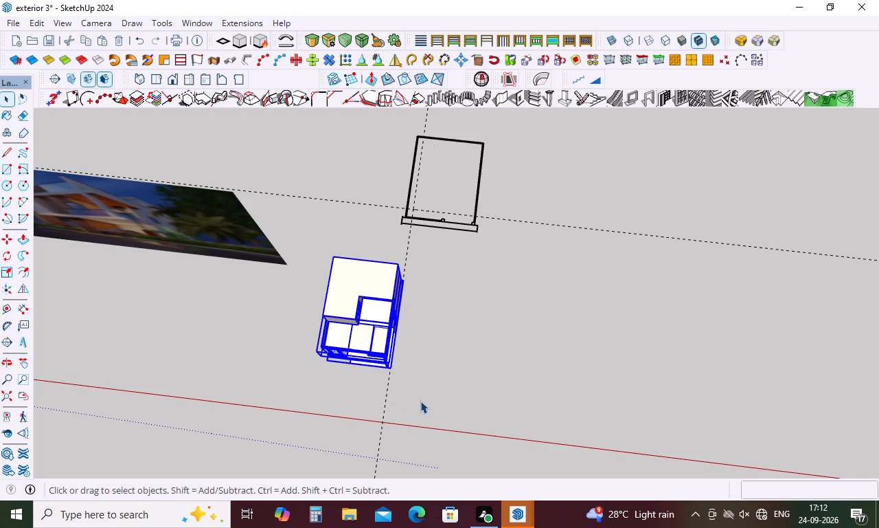
key(m)
middle_drag(406, 386, 411, 349)
middle_drag(411, 341, 412, 316)
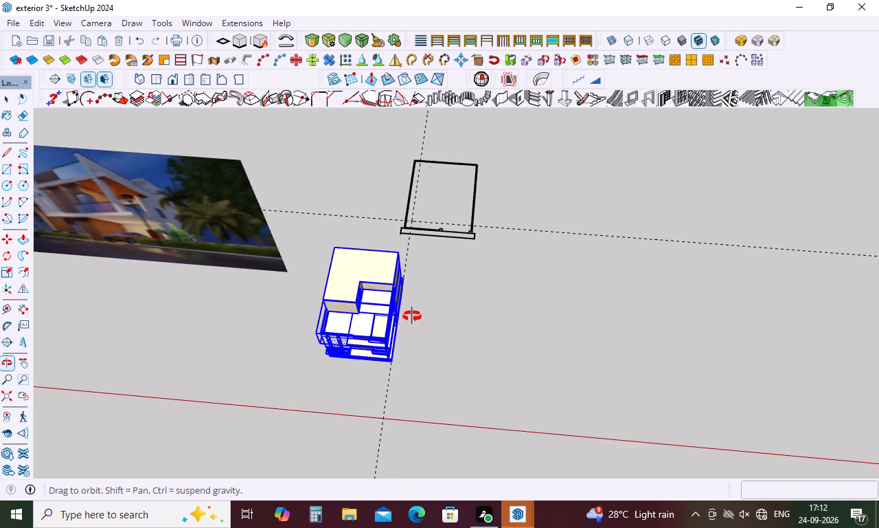
middle_drag(412, 316, 421, 179)
scroll(377, 315, up, 4)
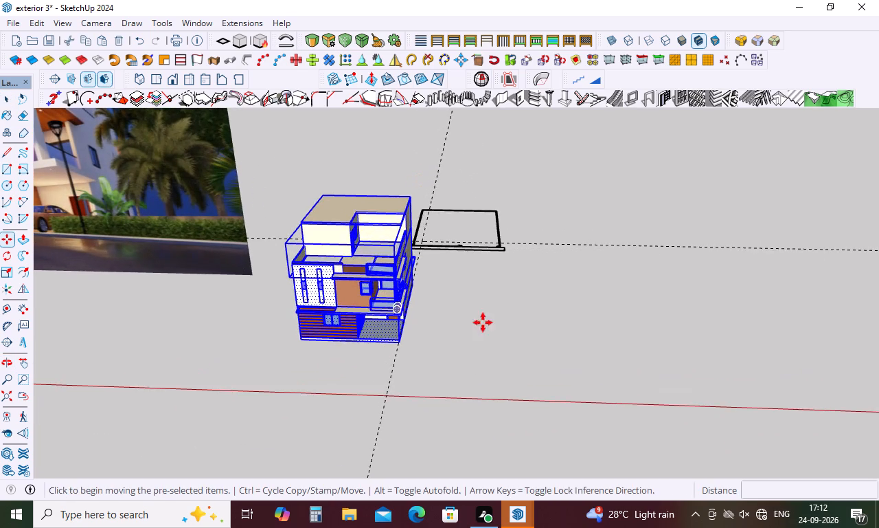
middle_drag(546, 319, 534, 259)
middle_drag(514, 246, 609, 277)
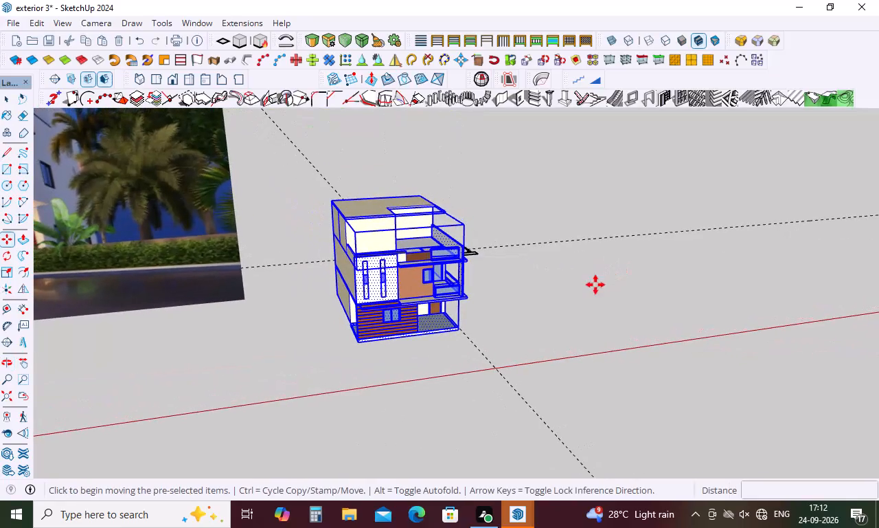
middle_drag(576, 305, 570, 272)
scroll(344, 318, up, 1)
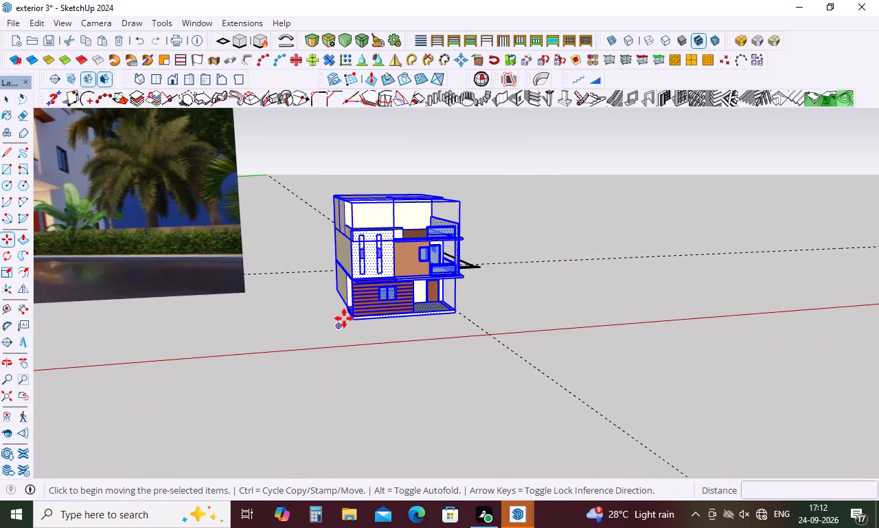
scroll(344, 318, up, 17)
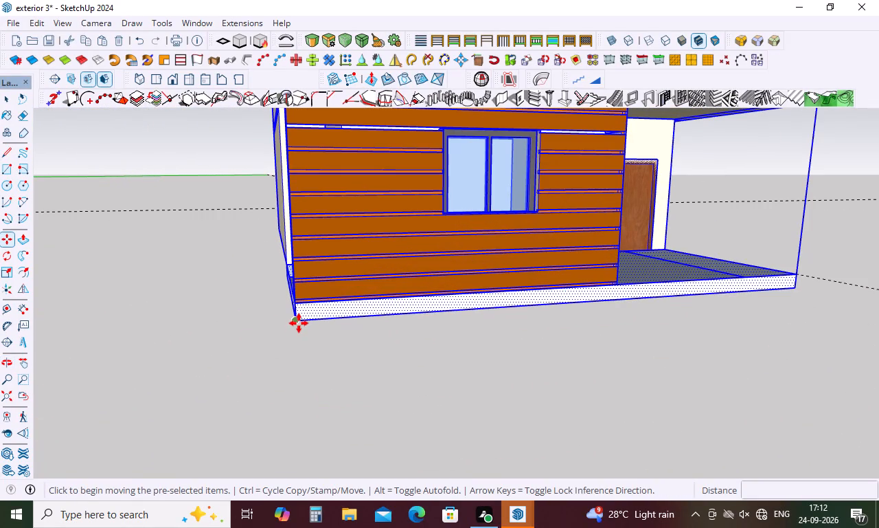
click(296, 322)
scroll(367, 343, down, 8)
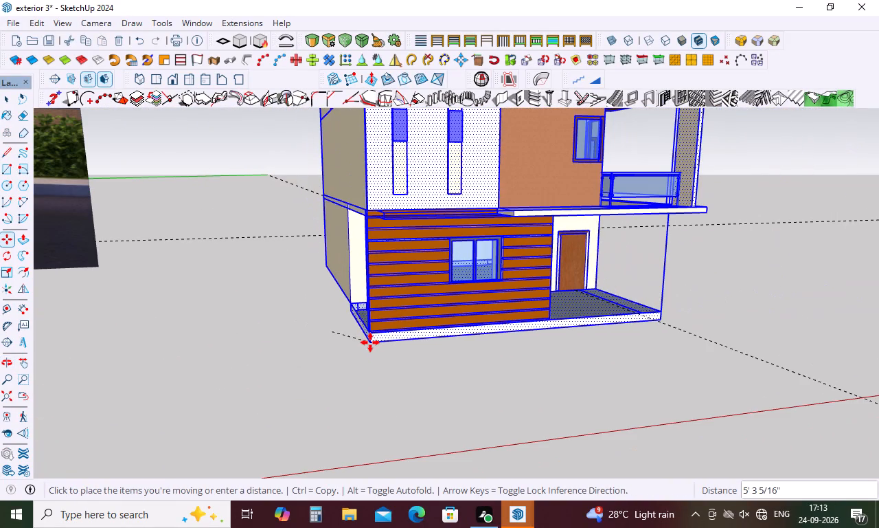
scroll(371, 342, down, 3)
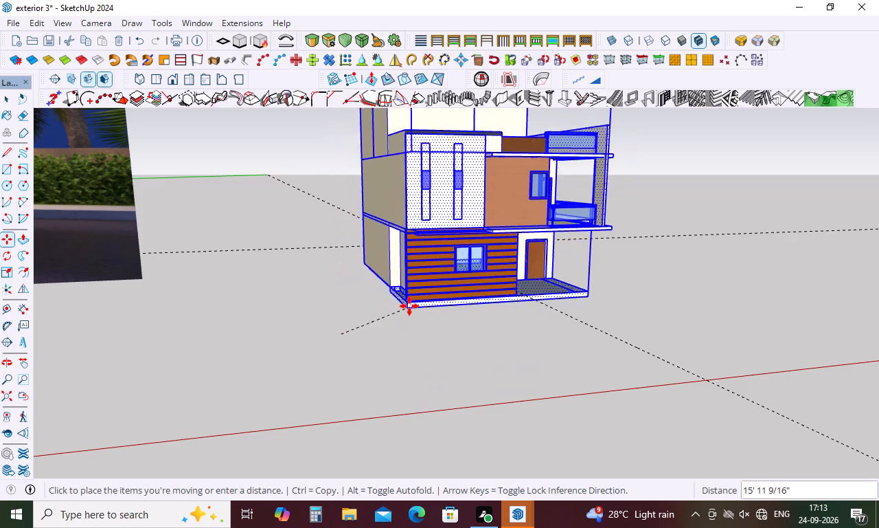
scroll(441, 225, up, 13)
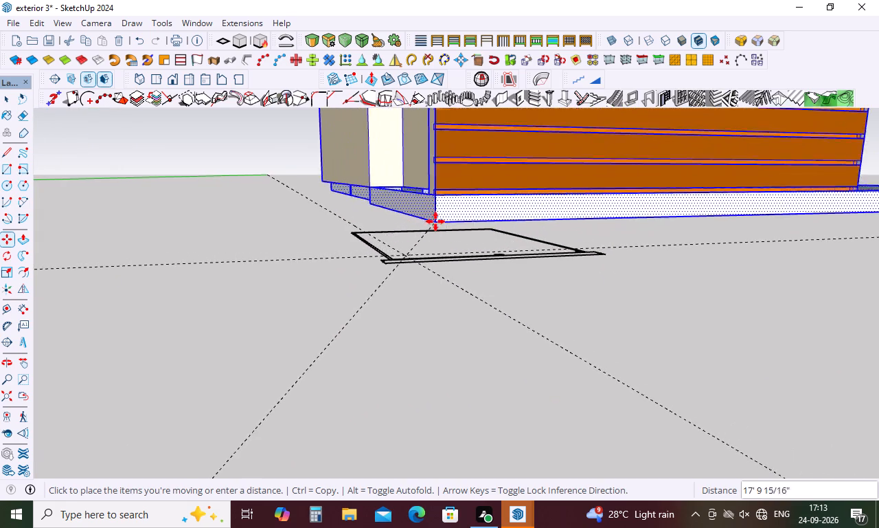
scroll(435, 221, up, 6)
scroll(334, 288, up, 9)
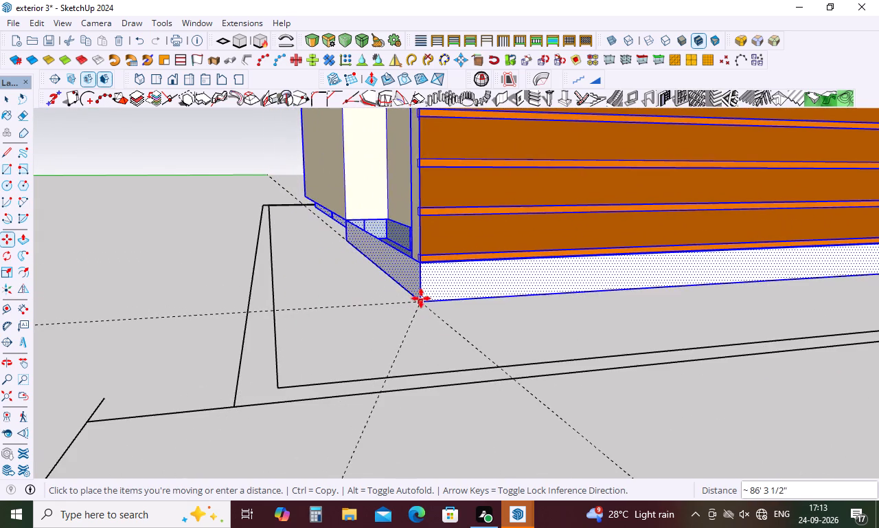
scroll(422, 294, up, 10)
scroll(420, 293, down, 4)
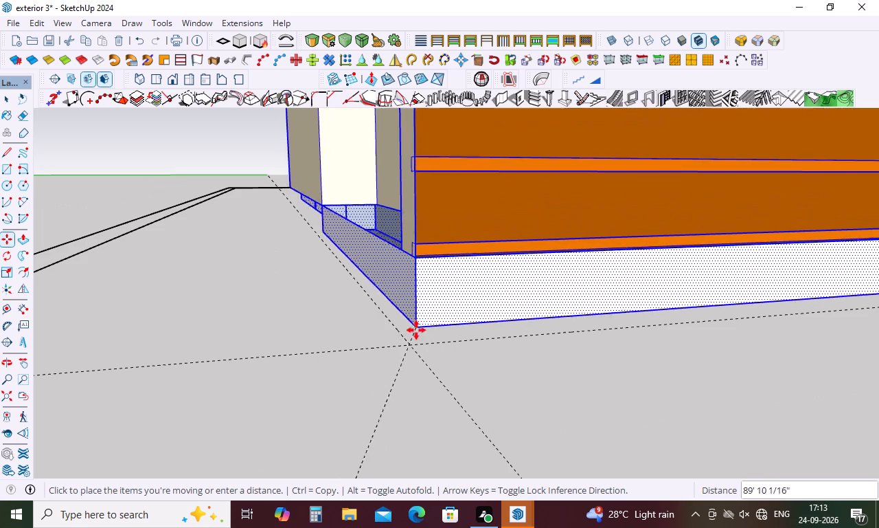
scroll(411, 340, up, 5)
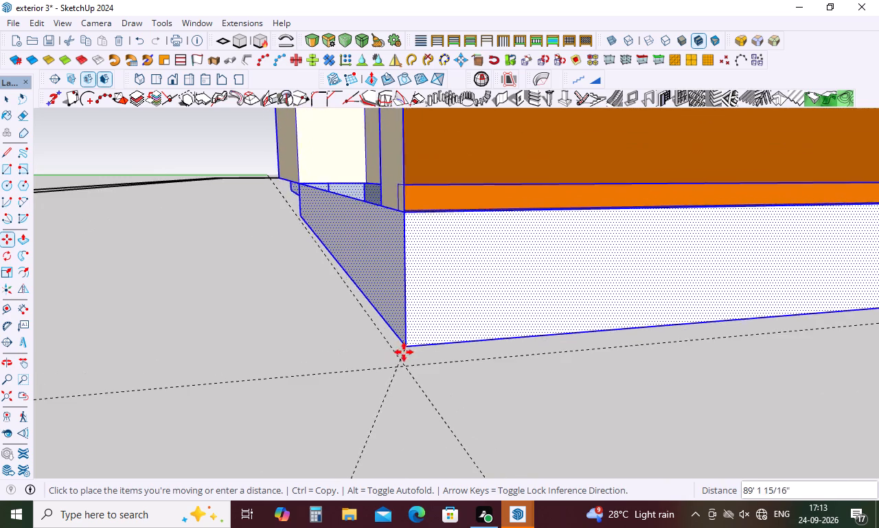
scroll(409, 357, up, 1)
middle_drag(409, 357, 400, 386)
scroll(400, 386, up, 1)
scroll(400, 365, down, 10)
click(387, 407)
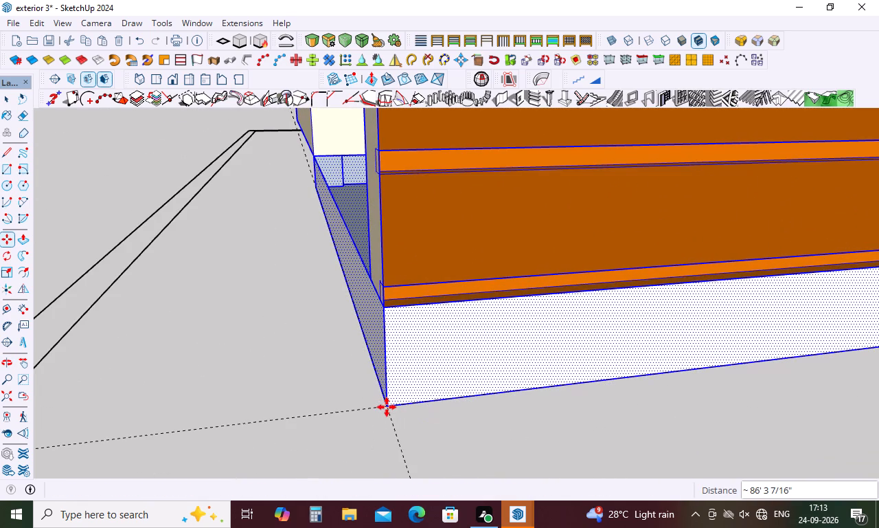
key(space)
click(307, 366)
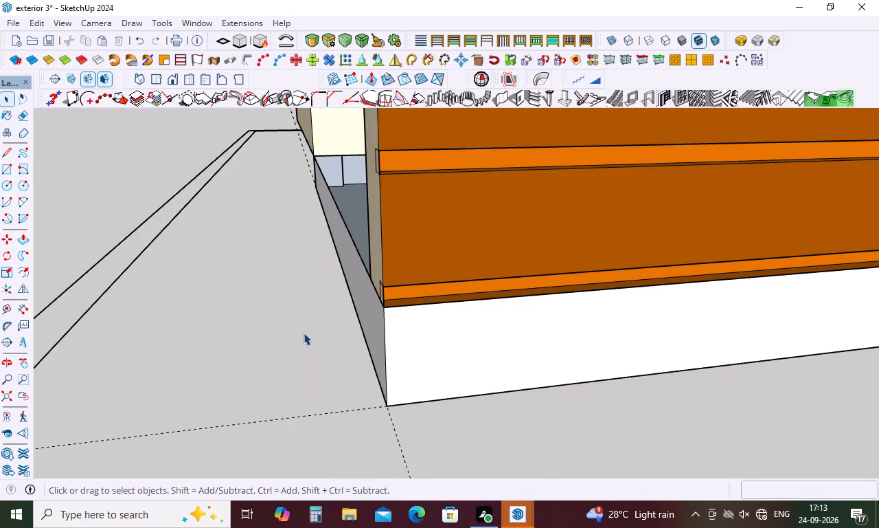
Draw a small rectangle on the plinth top in the side wall recess, starting from the wall corner at the plinth's outer edge.
scroll(304, 333, down, 10)
middle_drag(304, 333, 472, 415)
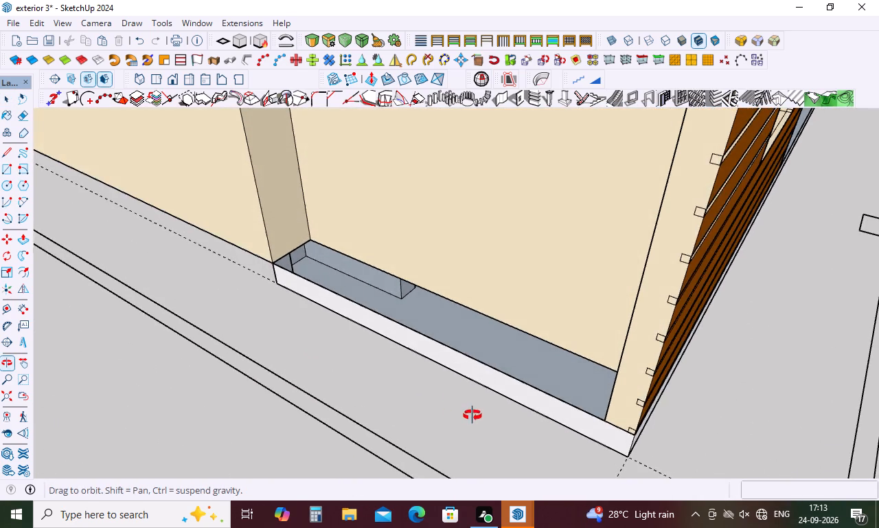
middle_drag(472, 415, 472, 416)
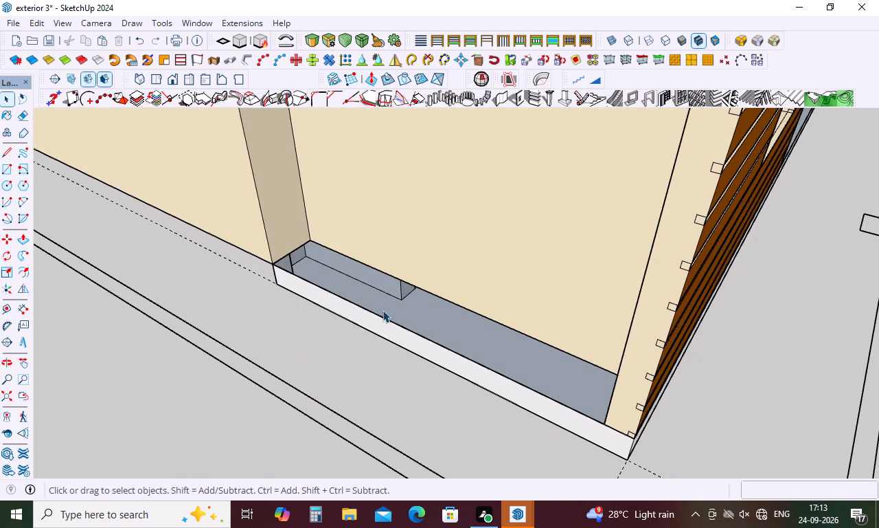
key(r)
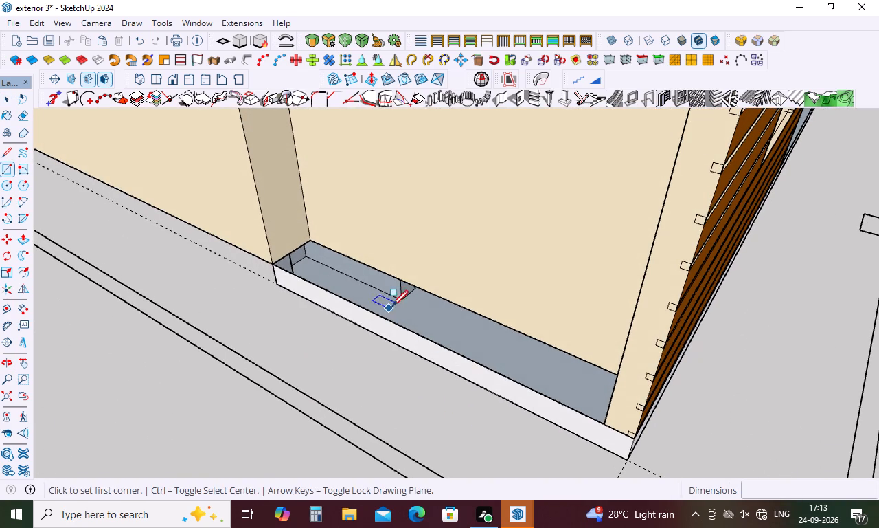
click(275, 263)
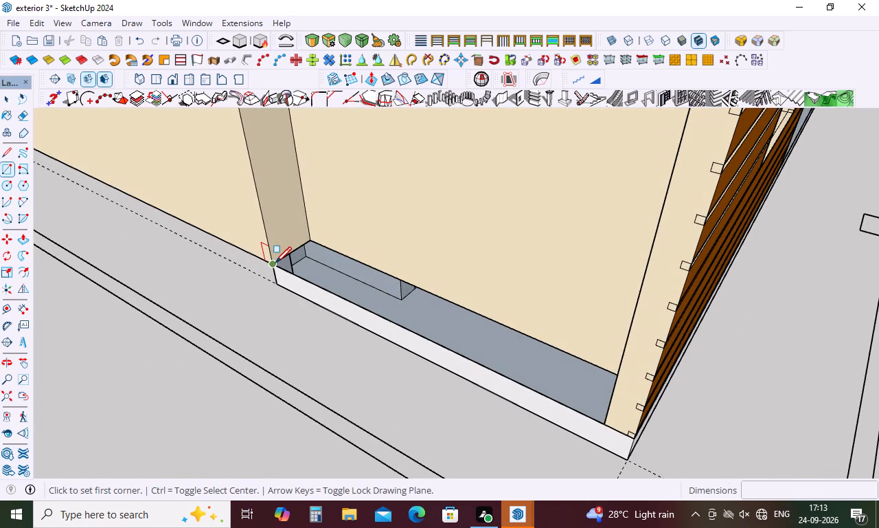
click(317, 260)
scroll(383, 272, down, 4)
key(space)
Examine how the house sits within the site outline from the front, side and above, including the porch's front corner.
scroll(369, 297, down, 5)
middle_drag(484, 318, 161, 256)
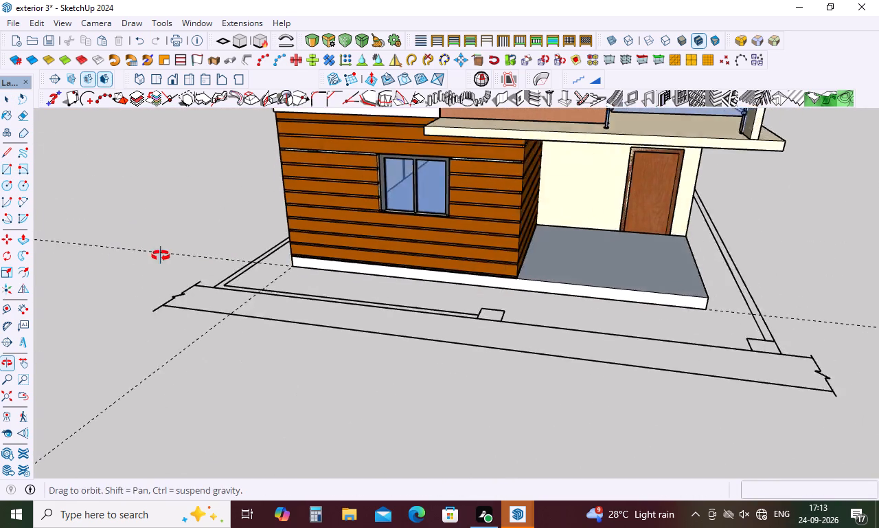
middle_drag(161, 256, 139, 252)
middle_drag(351, 287, 437, 226)
middle_drag(437, 226, 422, 267)
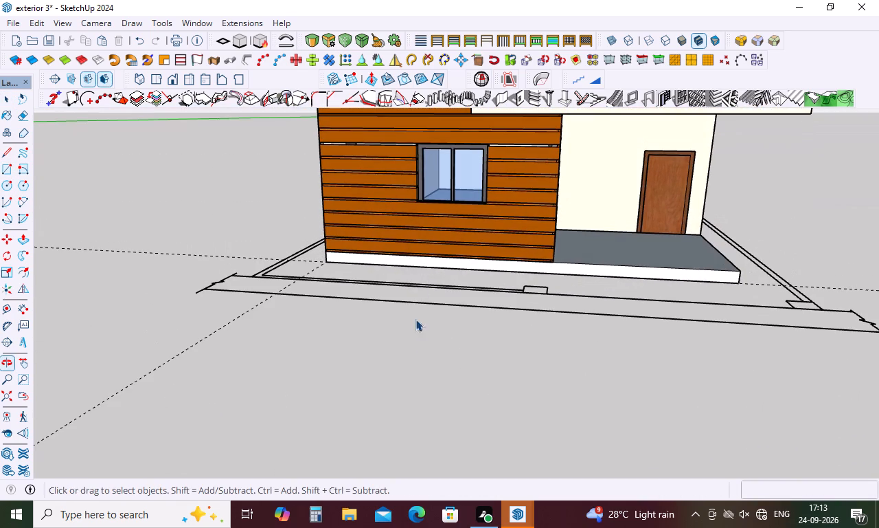
click(409, 345)
scroll(362, 316, down, 4)
middle_drag(384, 310, 380, 379)
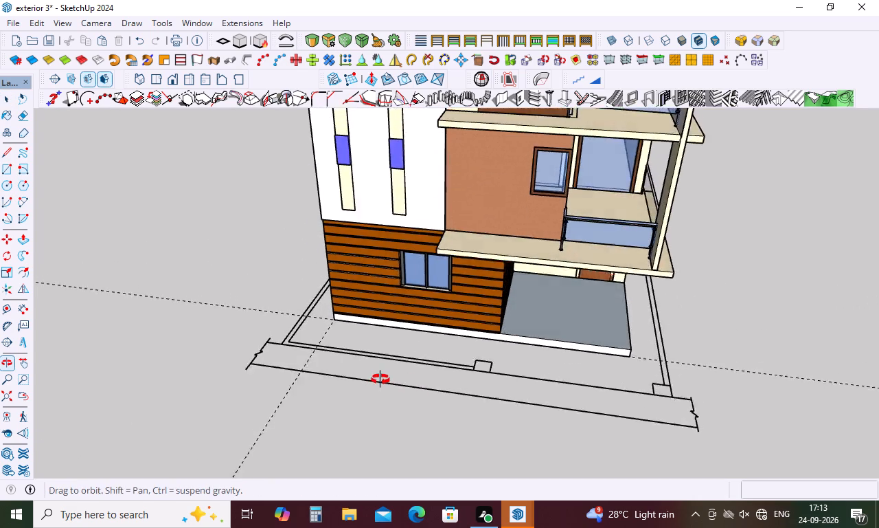
middle_drag(380, 379, 431, 333)
scroll(432, 321, down, 5)
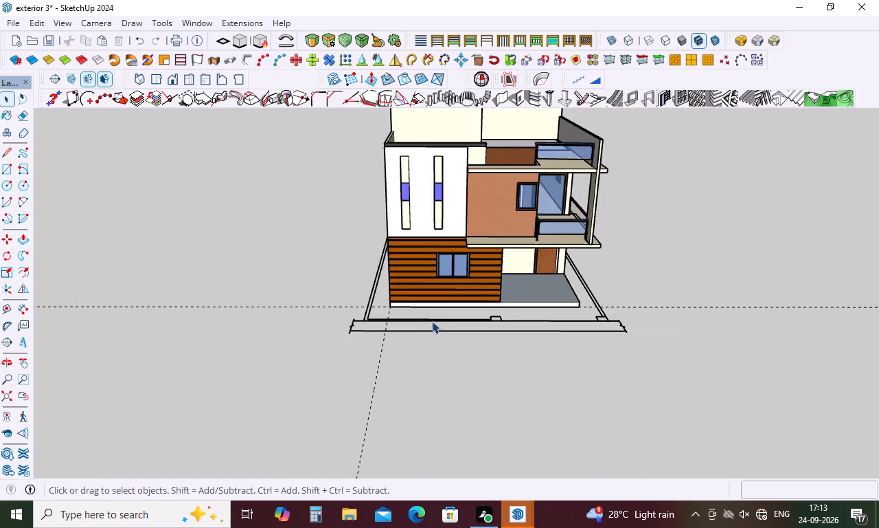
scroll(432, 321, down, 4)
middle_drag(470, 336, 288, 382)
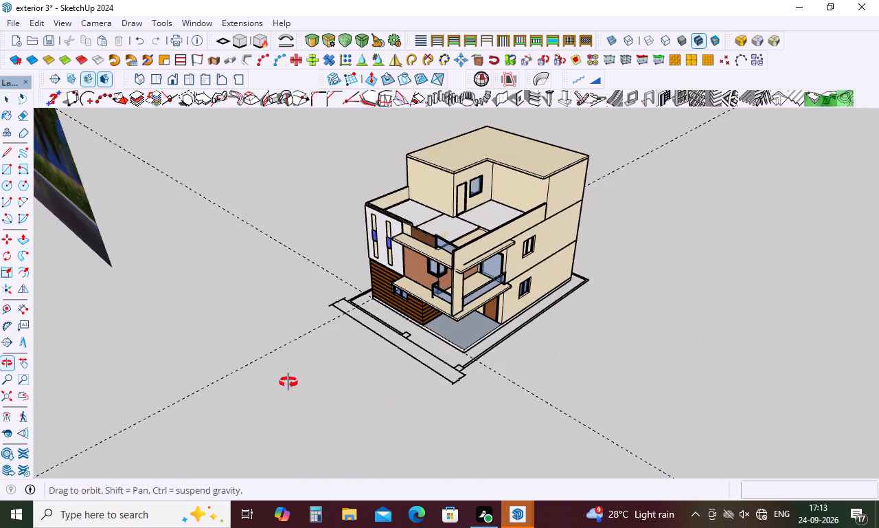
middle_drag(288, 382, 464, 356)
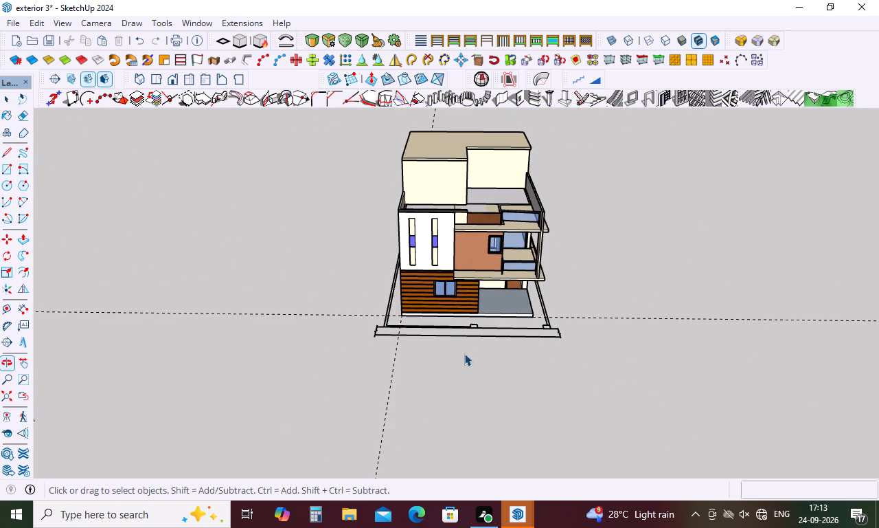
scroll(459, 340, down, 10)
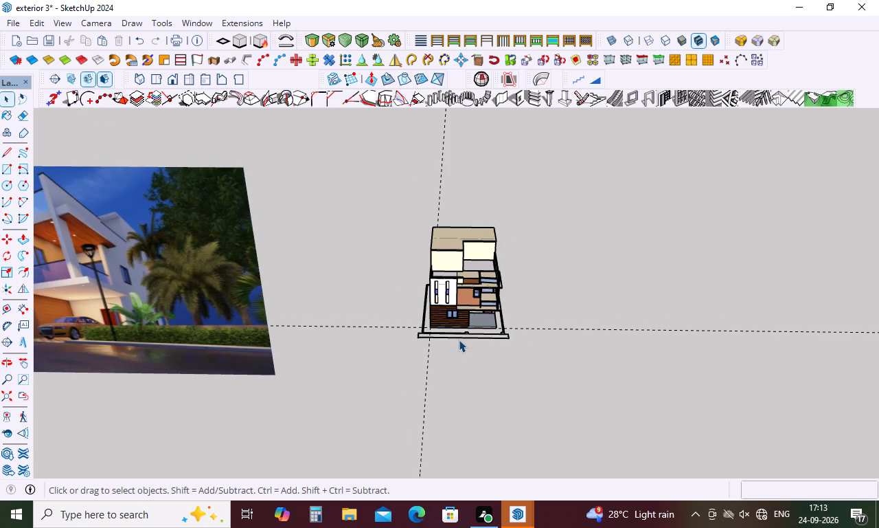
scroll(459, 340, down, 2)
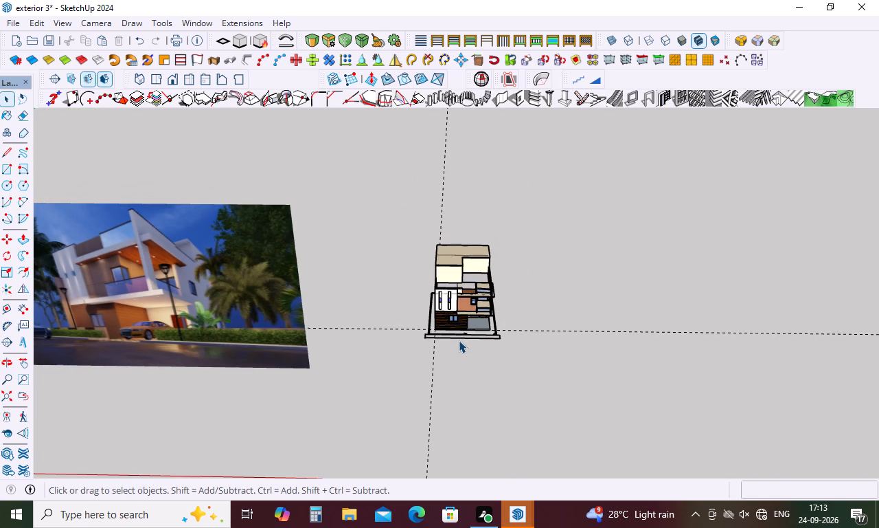
scroll(477, 326, up, 5)
middle_drag(501, 329, 484, 405)
scroll(512, 362, up, 2)
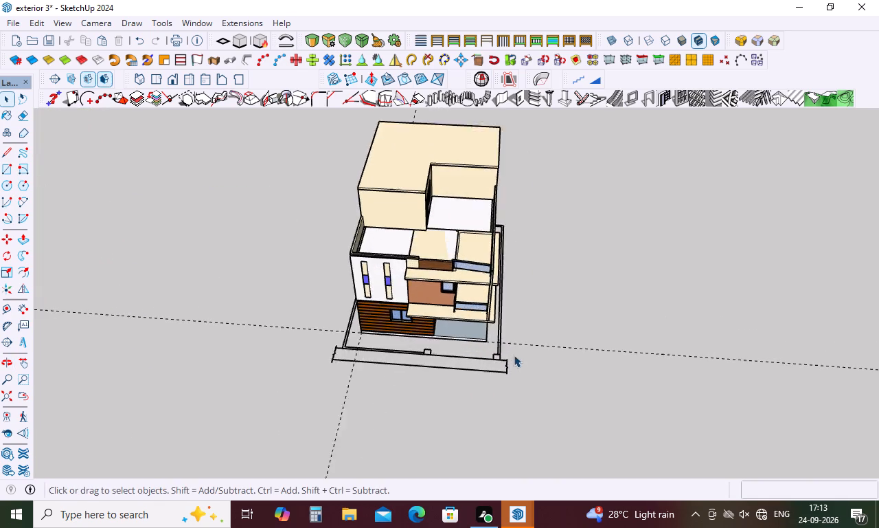
scroll(514, 355, up, 20)
scroll(499, 349, up, 5)
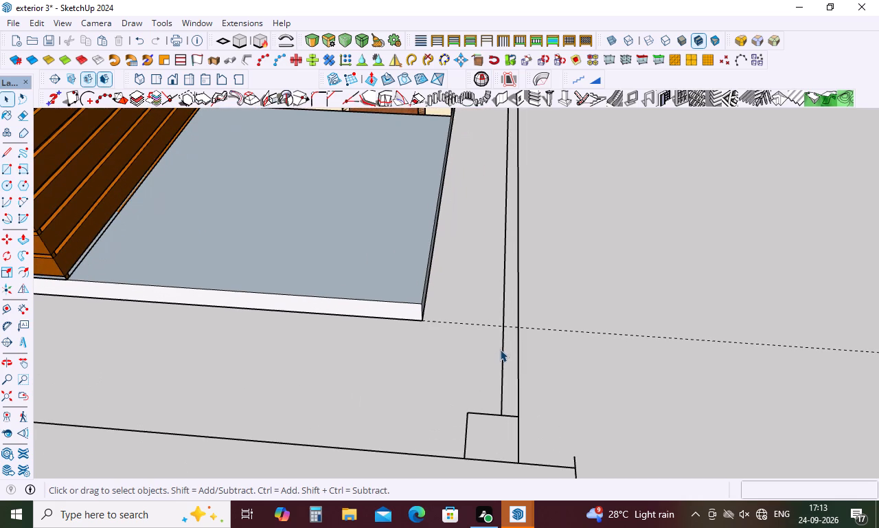
key(Escape)
key(Escape)
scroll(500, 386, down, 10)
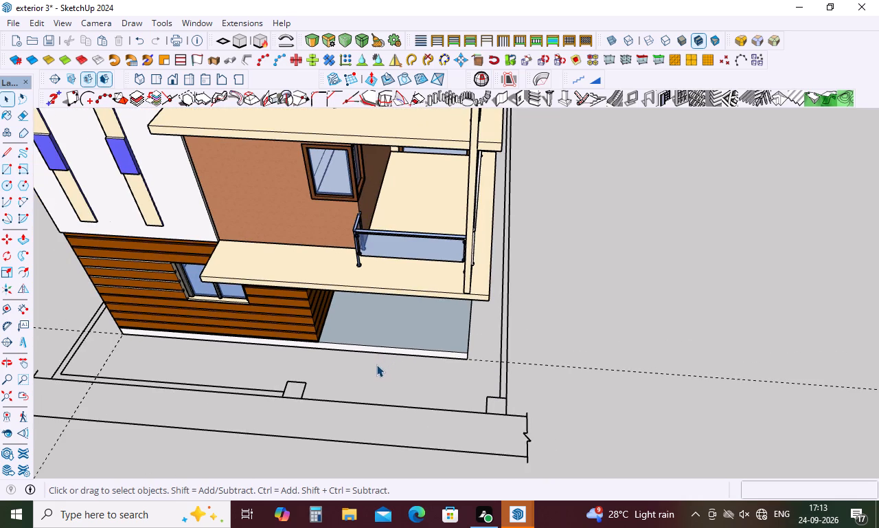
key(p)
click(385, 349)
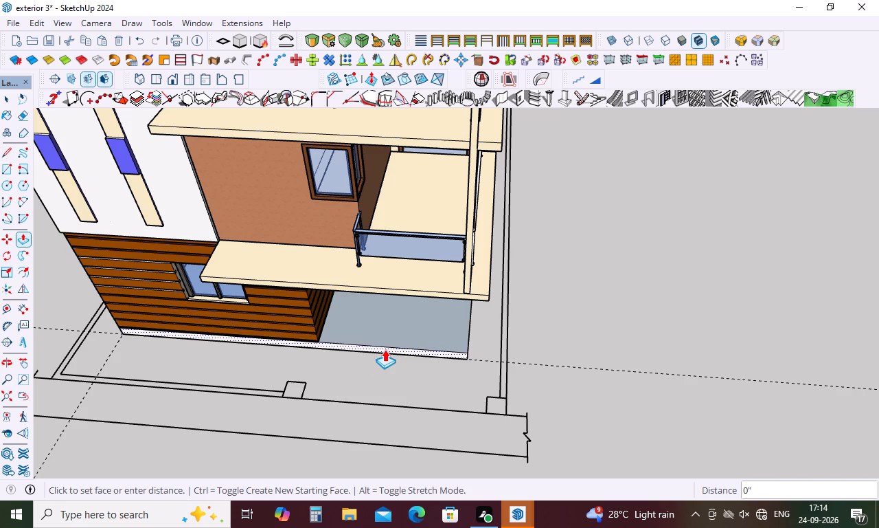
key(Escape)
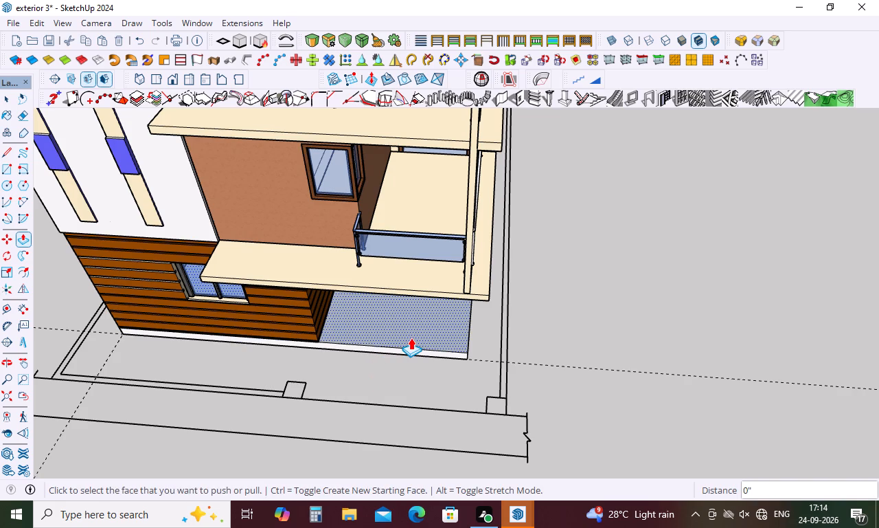
Make a group from the connected plinth geometry beneath the house and porch.
key(space)
triple_click(411, 338)
click(411, 340)
right_click(411, 340)
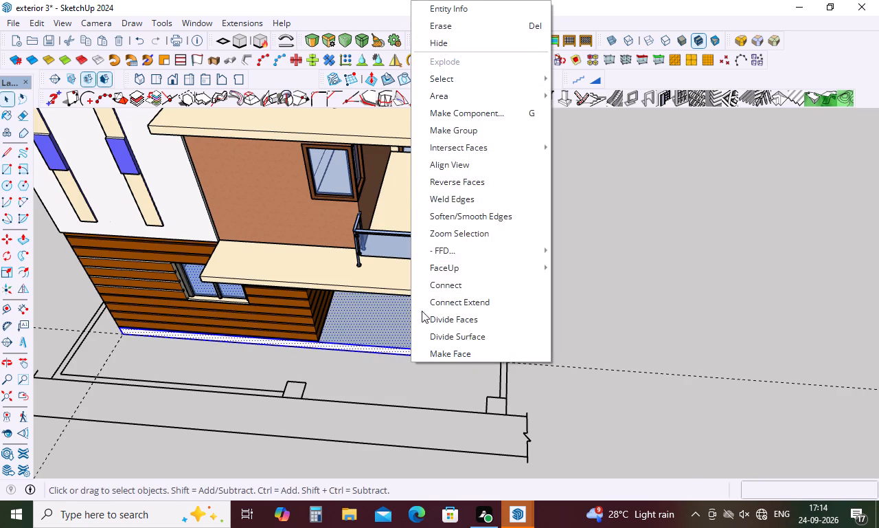
click(475, 132)
click(602, 263)
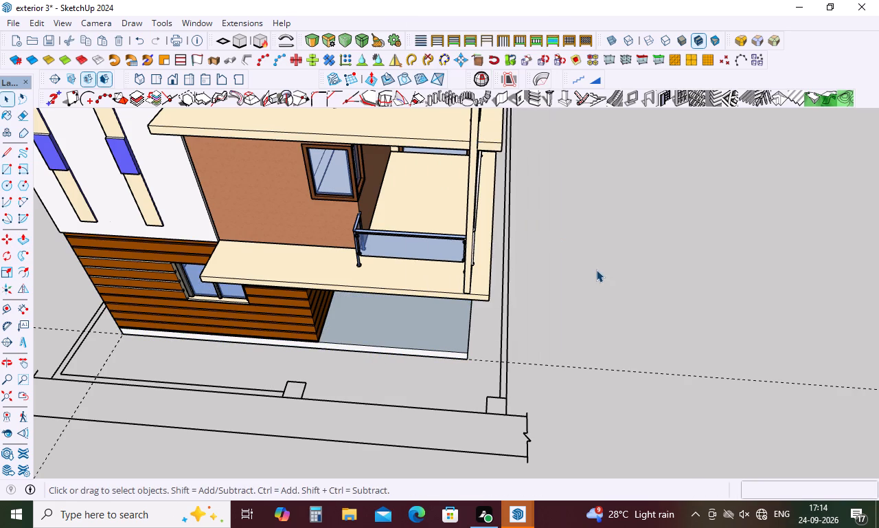
Draw a 6" by 46' 6" rectangle over the side boundary wall strip, from the front gate pillar to the rear corner.
key(p)
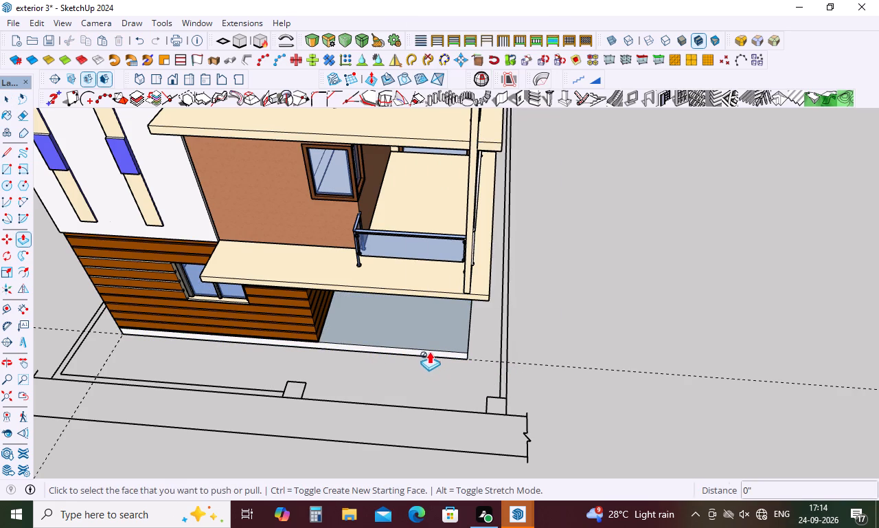
key(space)
scroll(383, 408, down, 2)
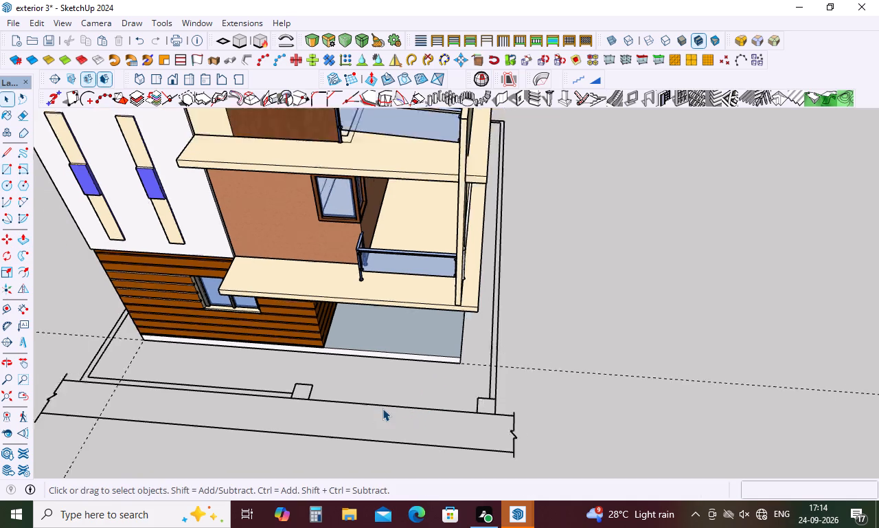
scroll(383, 408, down, 2)
middle_drag(515, 386, 388, 423)
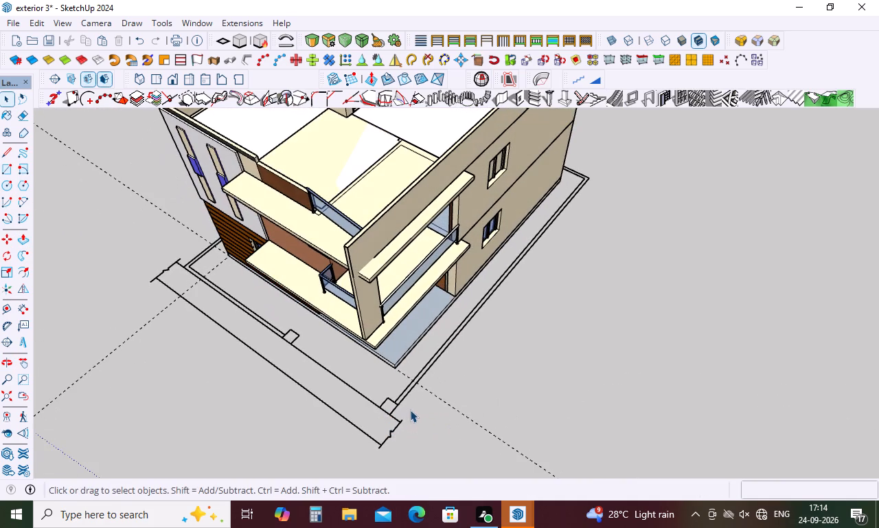
key(r)
scroll(409, 406, up, 7)
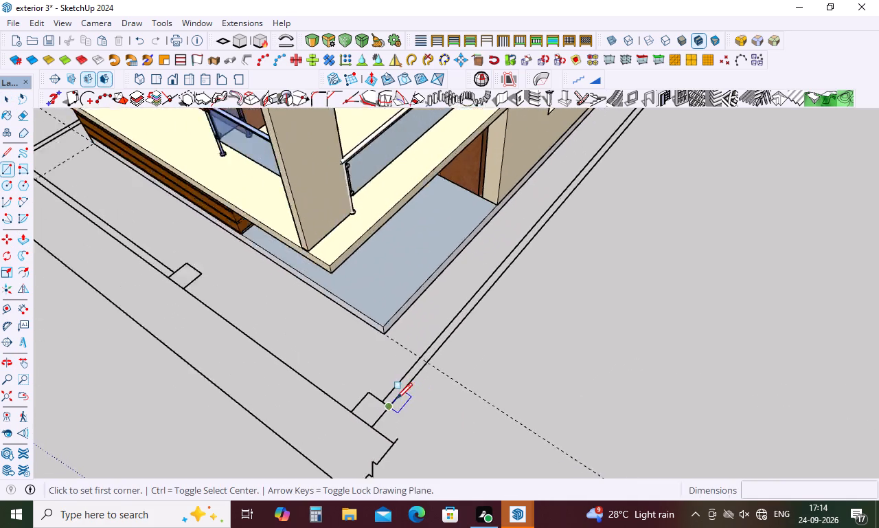
scroll(396, 399, up, 2)
click(381, 398)
scroll(414, 392, down, 3)
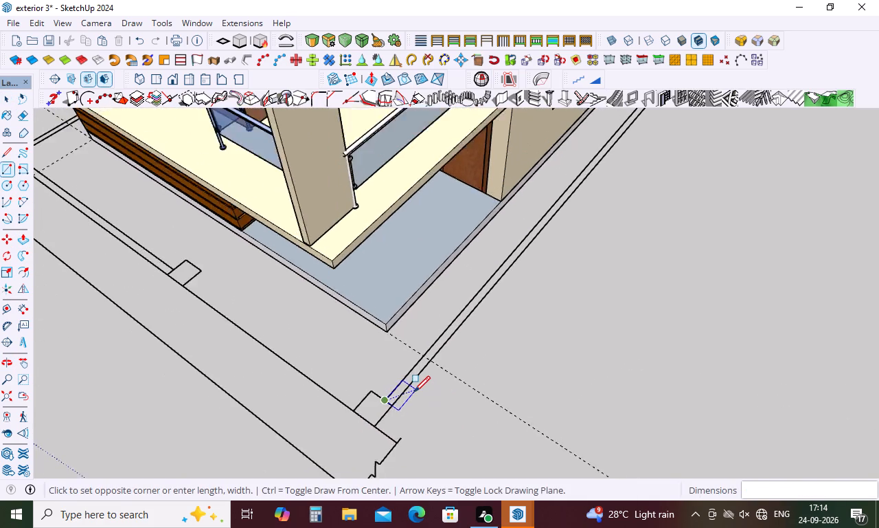
scroll(414, 392, down, 10)
scroll(556, 214, up, 4)
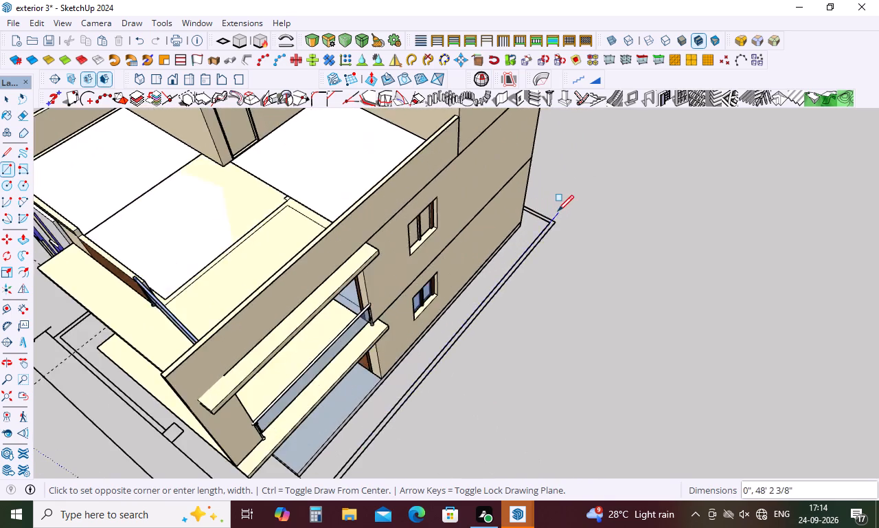
scroll(557, 213, up, 10)
click(553, 231)
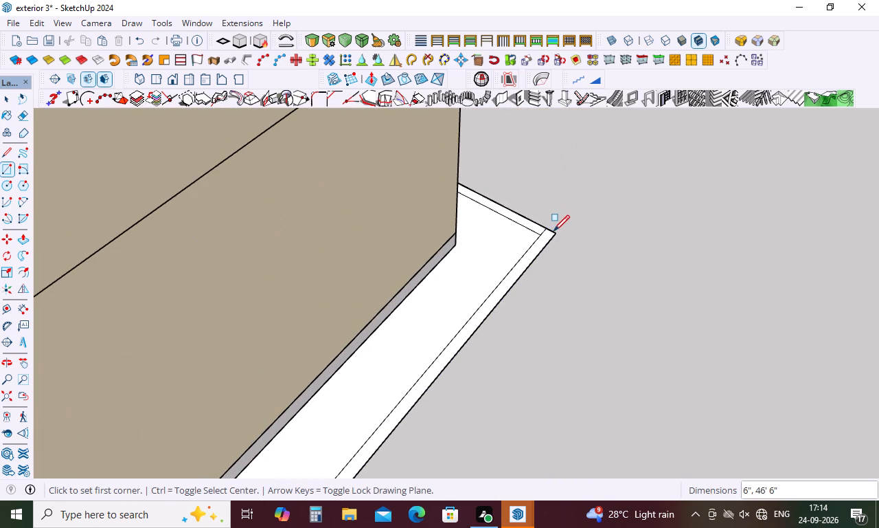
Delete the ground face enclosed inside the boundary wall strip, leaving only the narrow strip around the site.
scroll(577, 276, down, 4)
key(space)
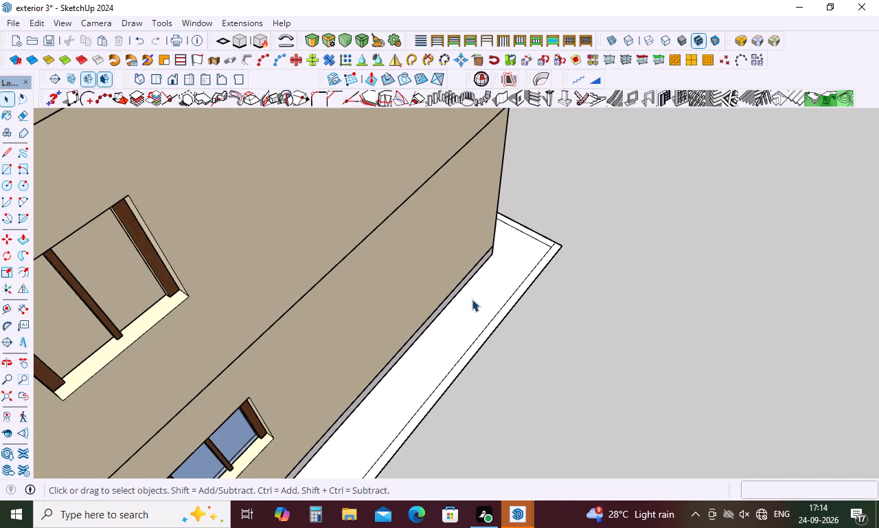
click(472, 299)
key(Delete)
scroll(538, 290, down, 4)
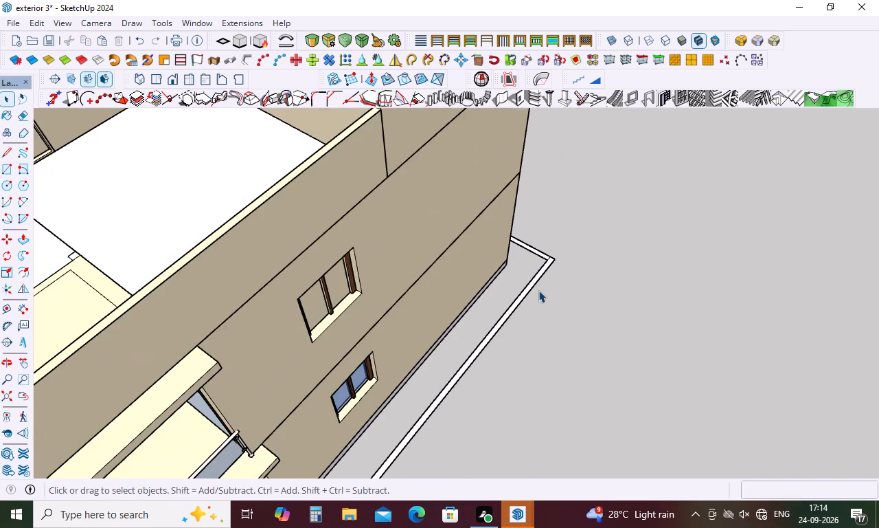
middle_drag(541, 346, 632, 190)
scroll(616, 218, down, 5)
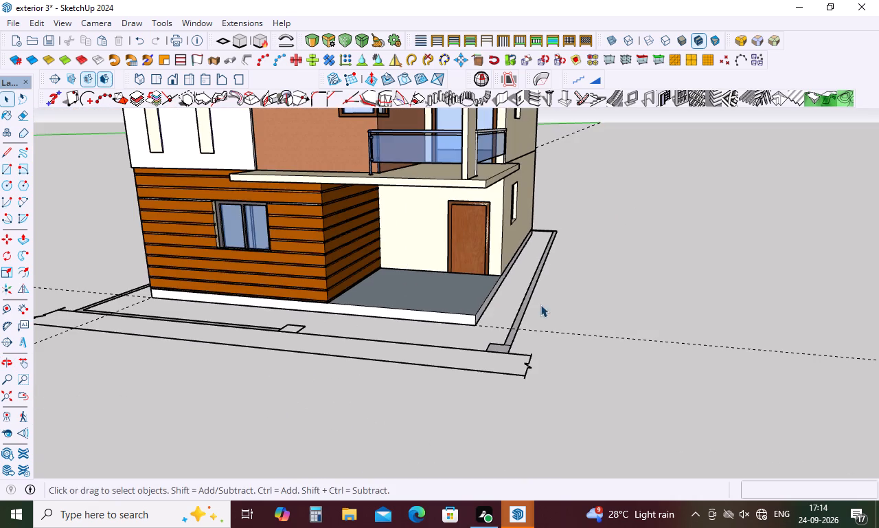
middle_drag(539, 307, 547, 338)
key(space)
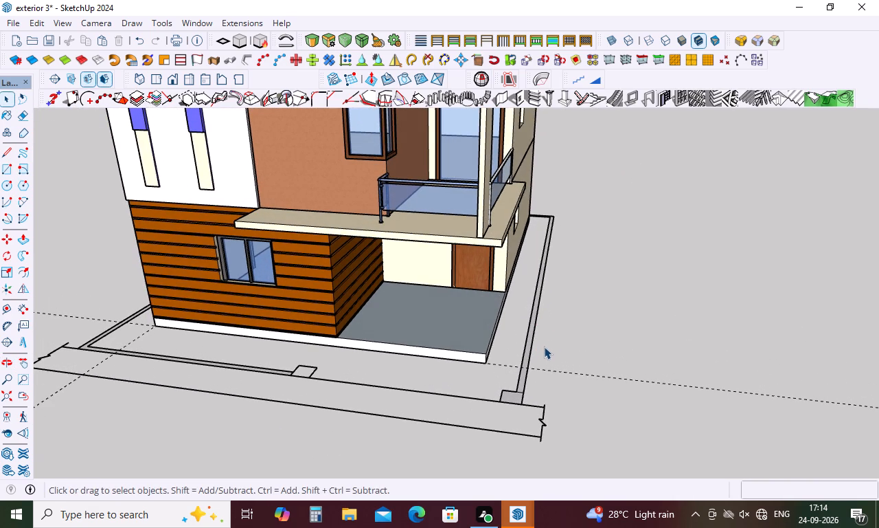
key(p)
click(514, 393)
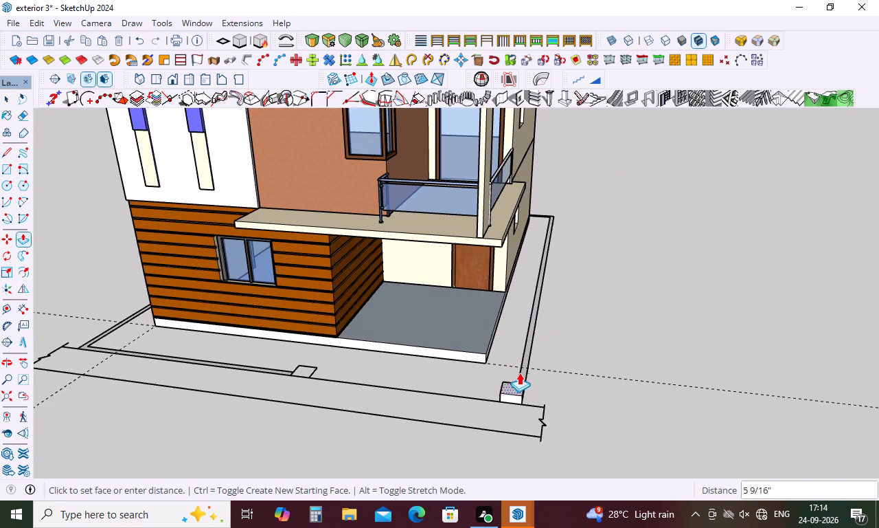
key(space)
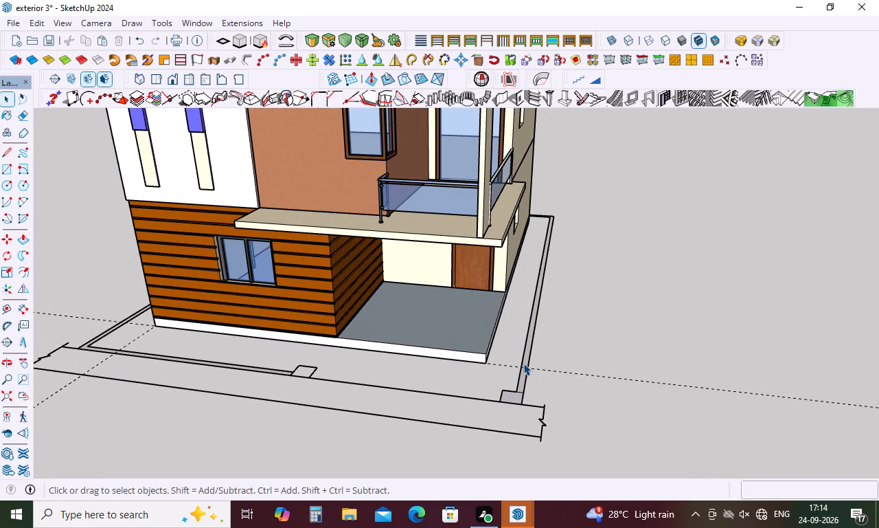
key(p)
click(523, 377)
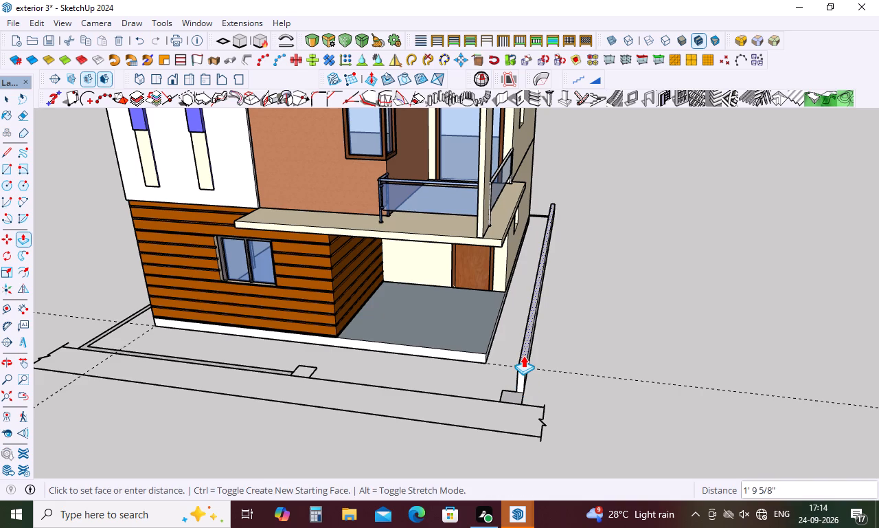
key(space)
Erase the dividing edge across the boundary wall strip at the rear corner beside the house.
middle_drag(578, 298, 547, 366)
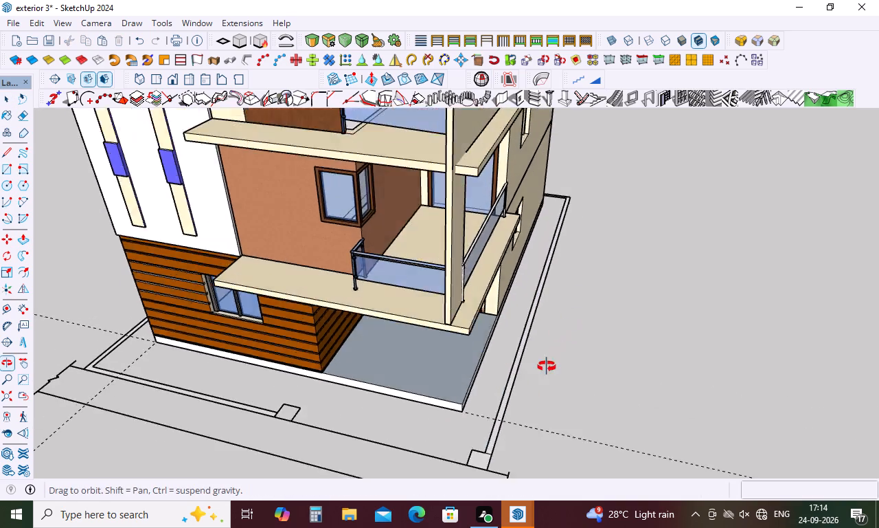
middle_drag(547, 366, 488, 457)
scroll(647, 191, up, 15)
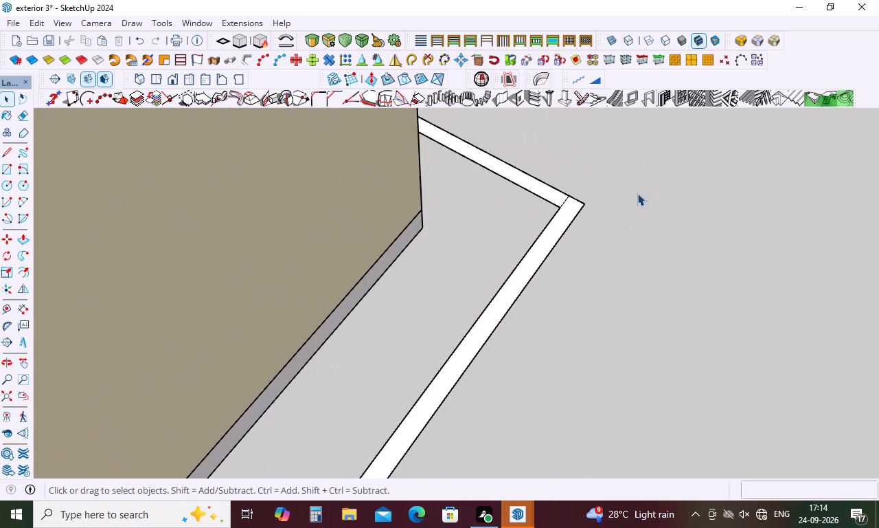
key(e)
scroll(614, 231, up, 5)
scroll(553, 191, up, 3)
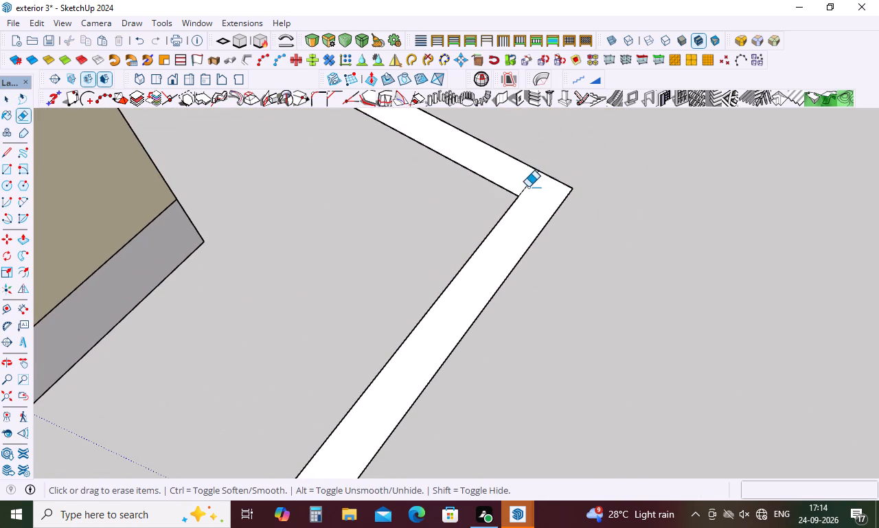
click(528, 187)
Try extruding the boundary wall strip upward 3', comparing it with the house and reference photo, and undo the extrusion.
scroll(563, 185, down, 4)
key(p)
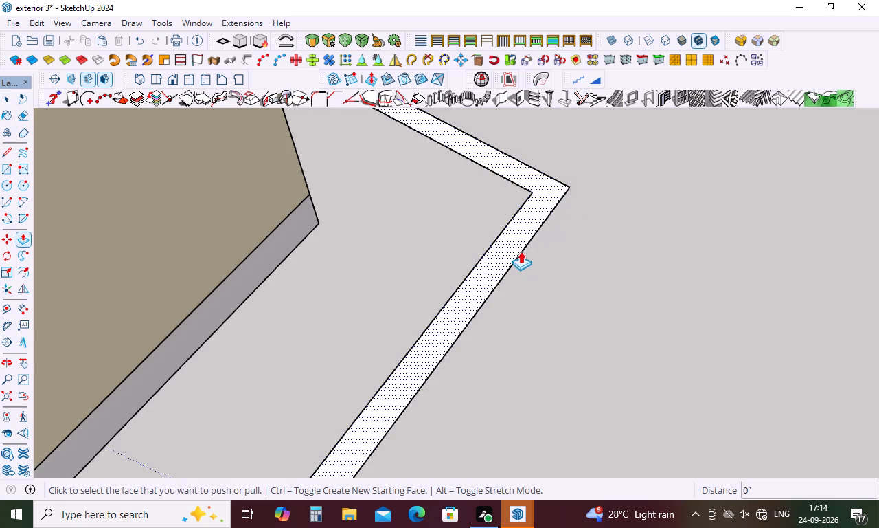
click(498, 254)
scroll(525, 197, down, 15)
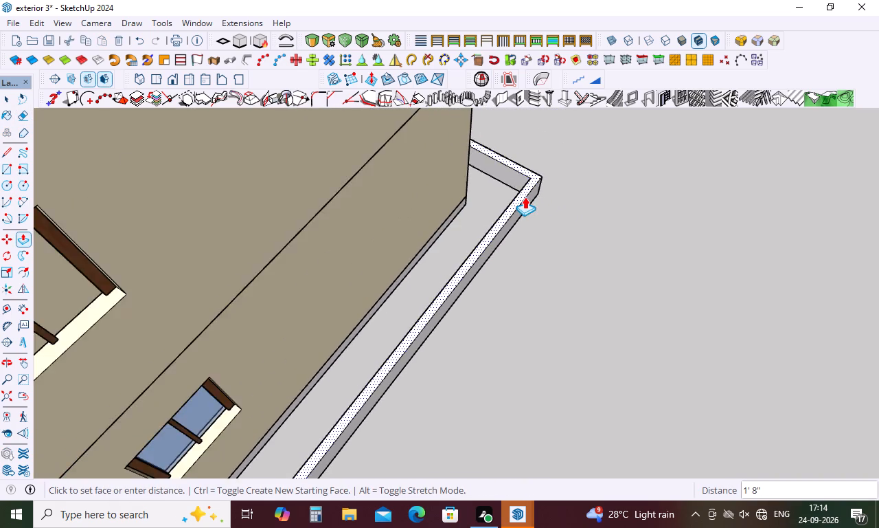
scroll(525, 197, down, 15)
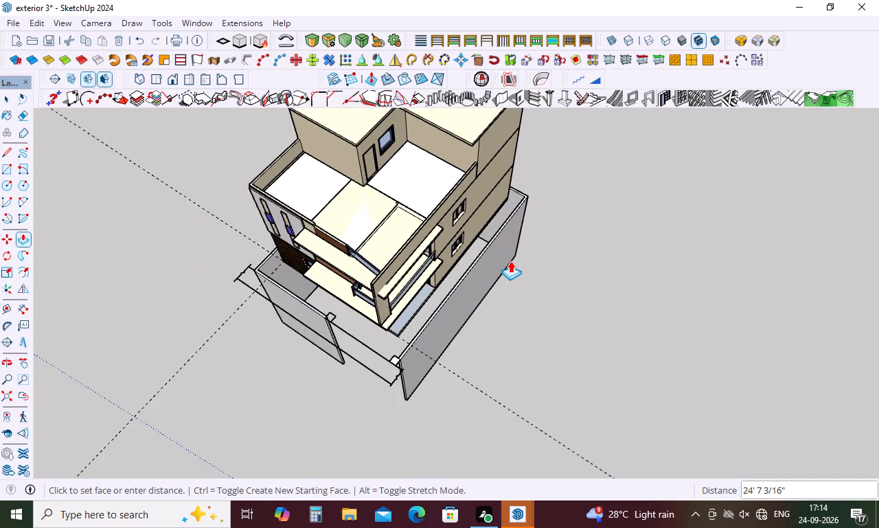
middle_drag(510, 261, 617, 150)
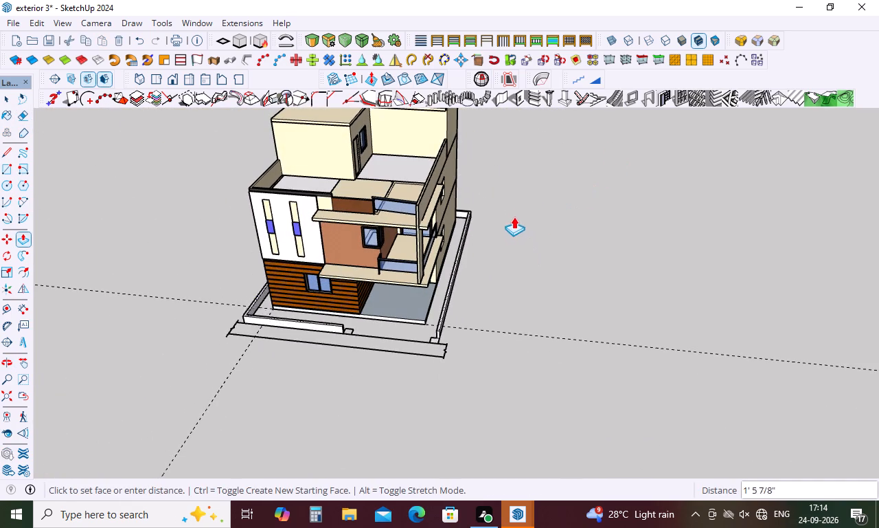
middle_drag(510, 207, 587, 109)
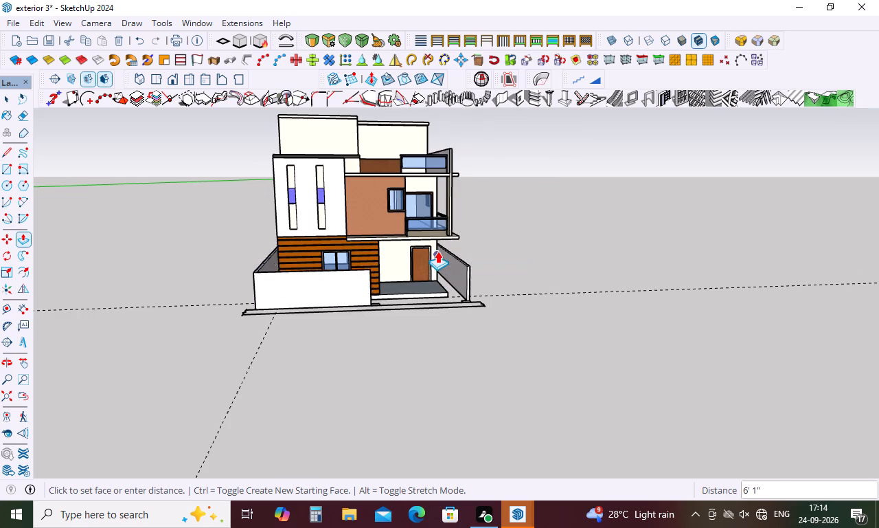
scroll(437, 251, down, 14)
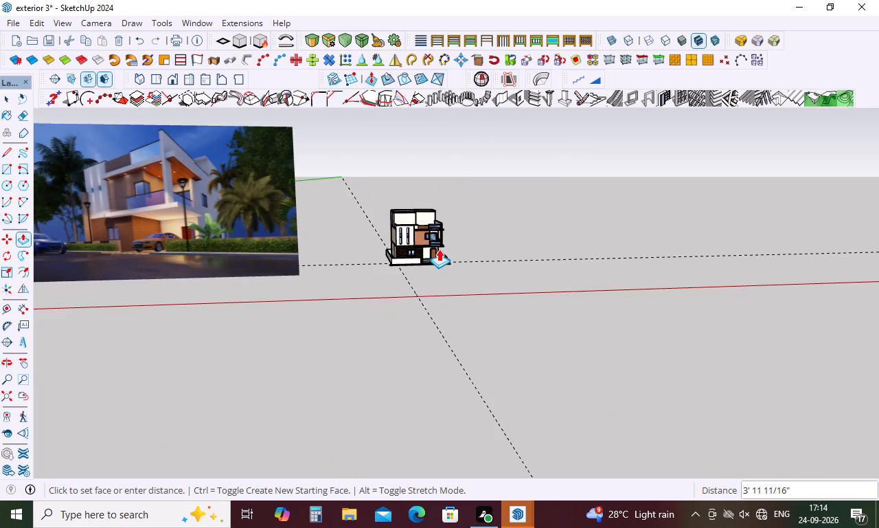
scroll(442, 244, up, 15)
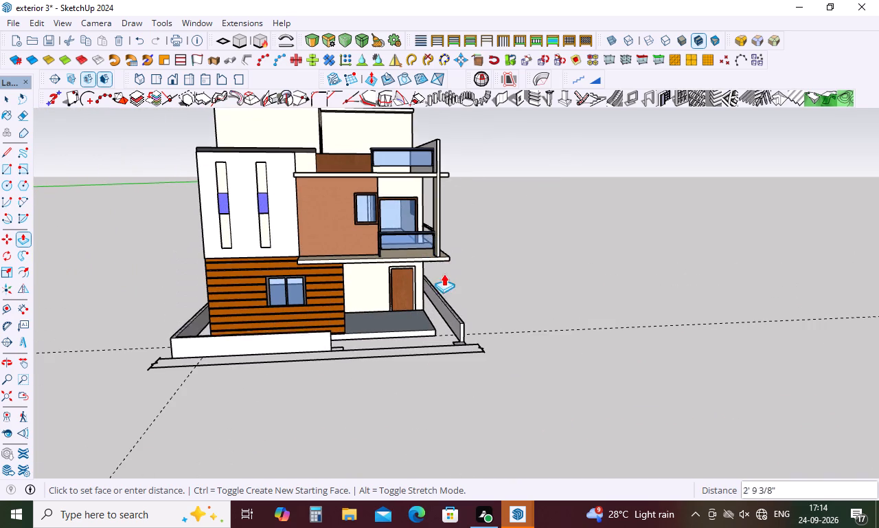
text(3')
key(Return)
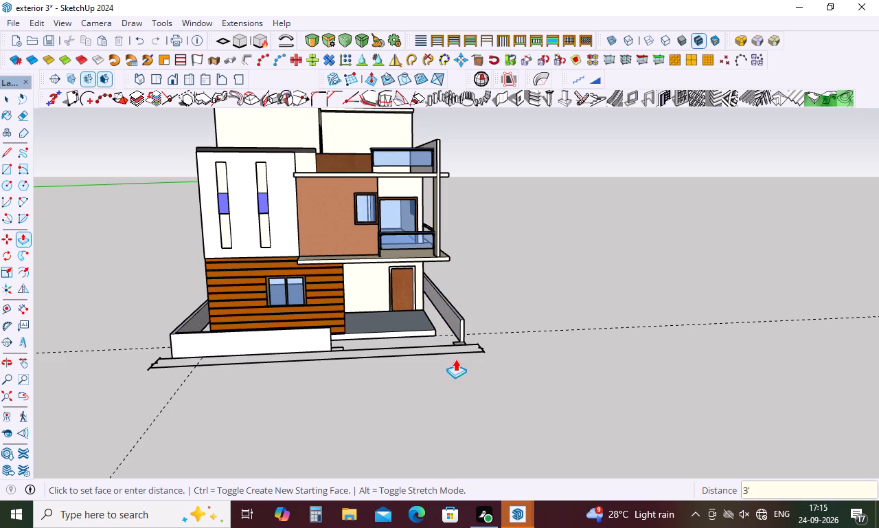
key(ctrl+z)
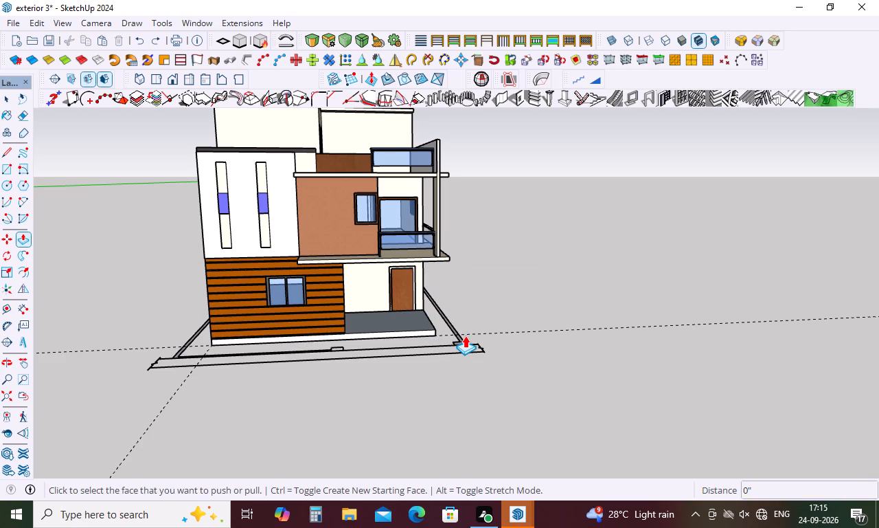
Extrude the boundary wall strip around the site upward 2'.
scroll(463, 325, up, 5)
middle_drag(464, 329, 453, 378)
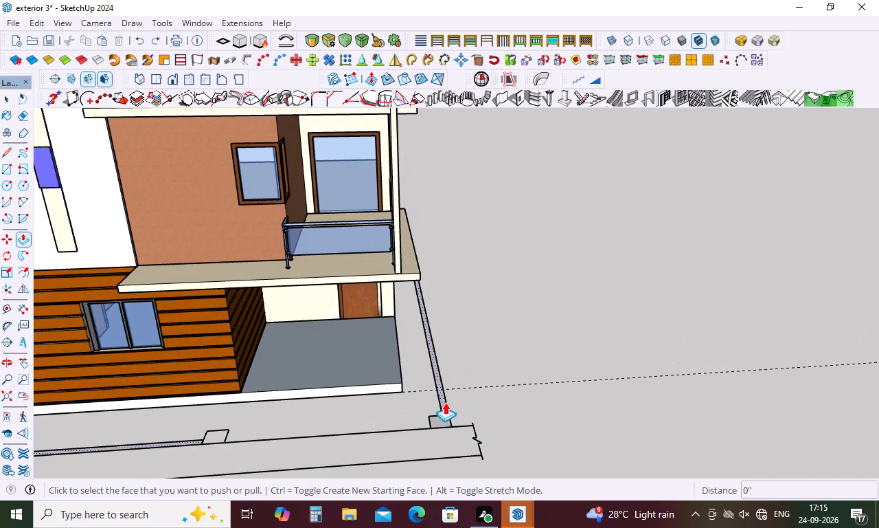
click(442, 400)
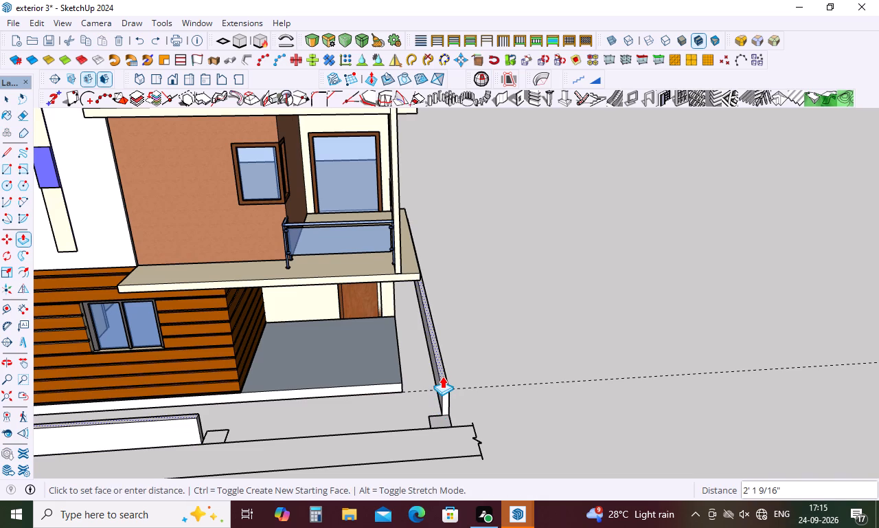
text(2')
key(Return)
Examine the boundary wall's height against the house and the reference photo from the front, side and ground level.
scroll(527, 324, down, 5)
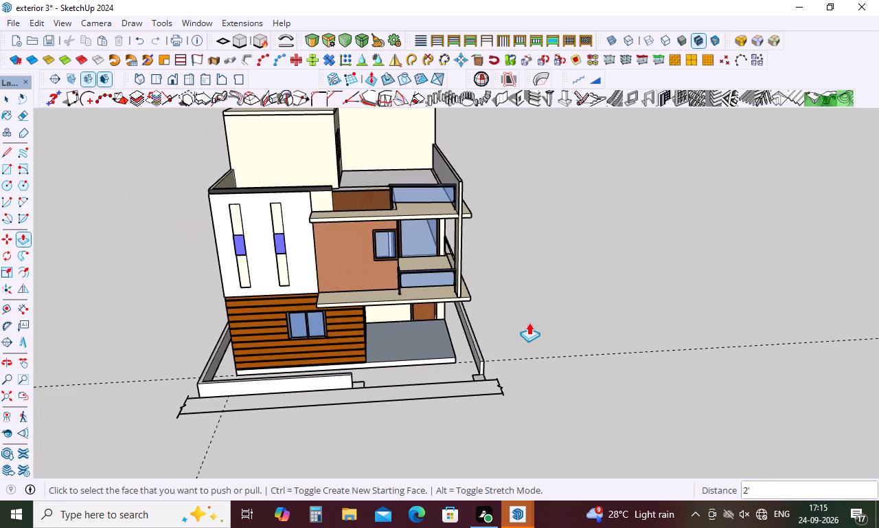
middle_drag(534, 326, 456, 302)
scroll(455, 301, down, 10)
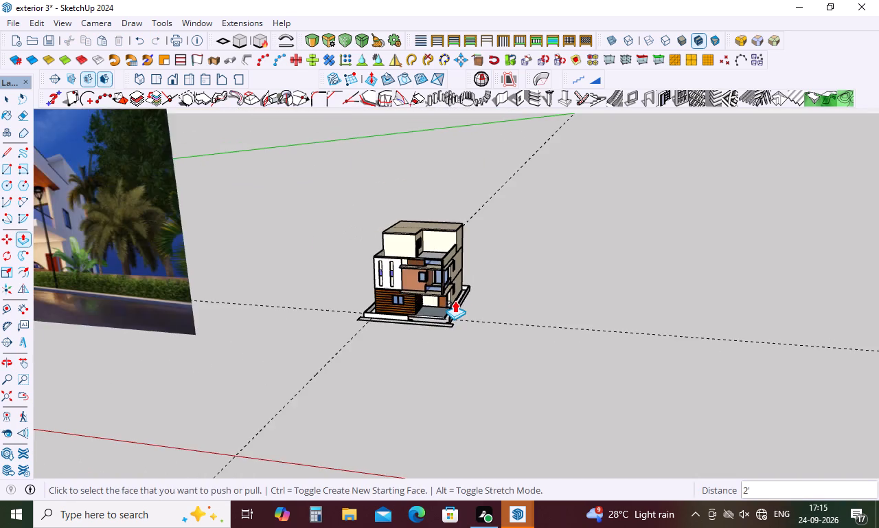
scroll(455, 300, down, 4)
middle_drag(437, 316, 525, 310)
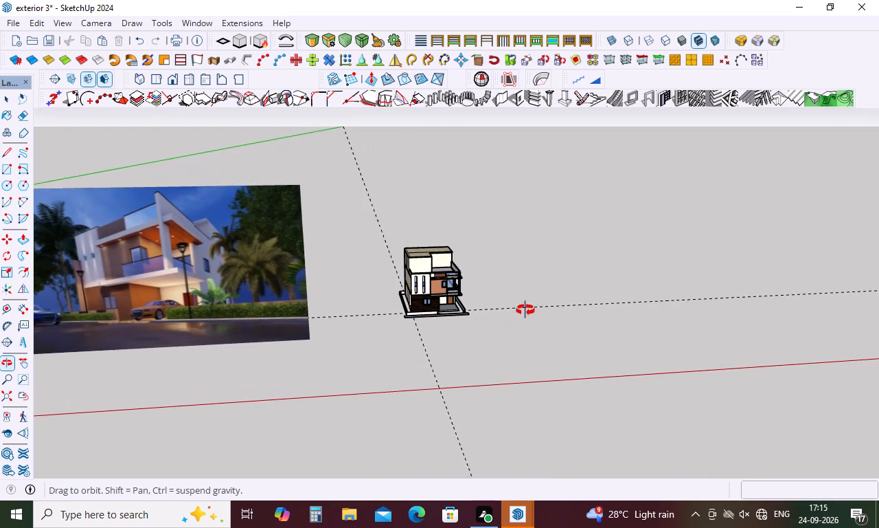
middle_drag(525, 310, 520, 289)
scroll(460, 309, up, 5)
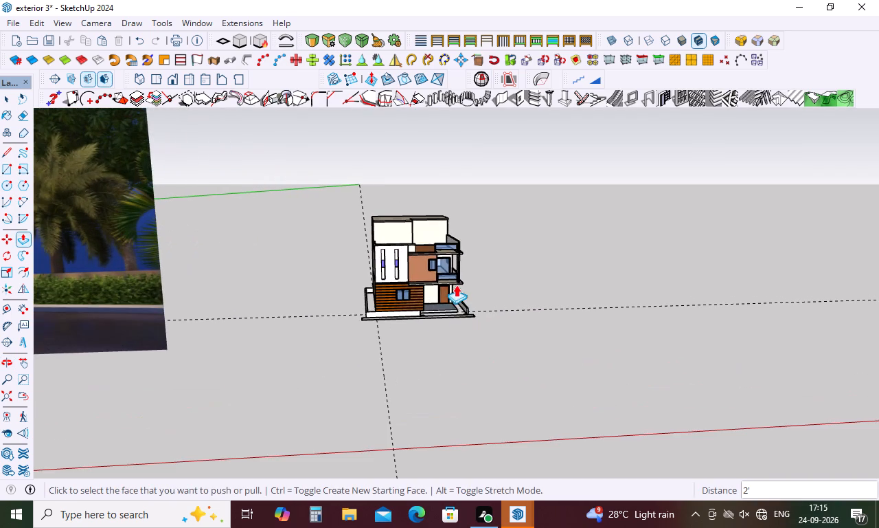
scroll(457, 319, down, 5)
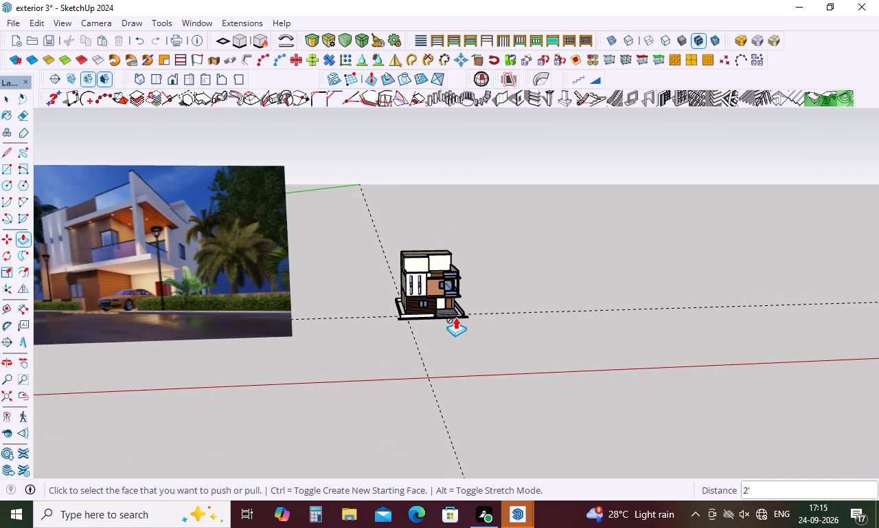
scroll(455, 317, up, 5)
middle_drag(454, 312, 353, 241)
middle_drag(347, 246, 307, 263)
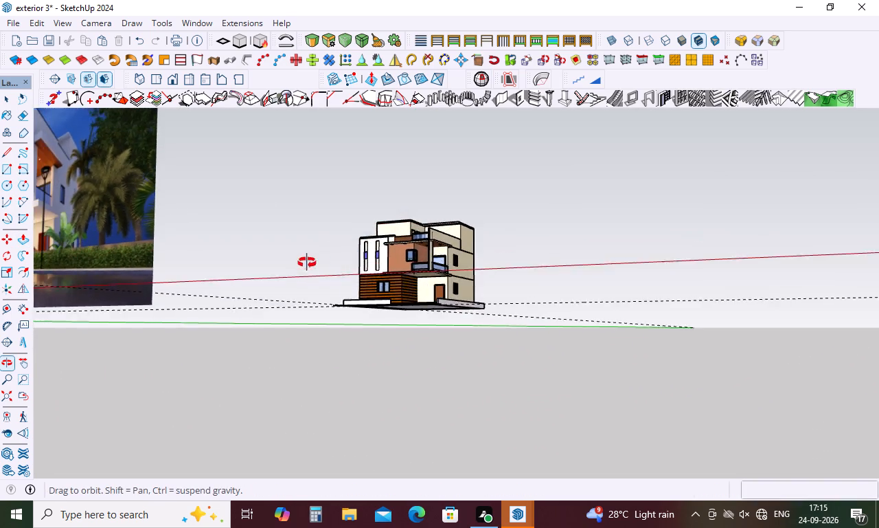
middle_drag(307, 263, 291, 265)
scroll(387, 298, up, 4)
scroll(492, 319, up, 4)
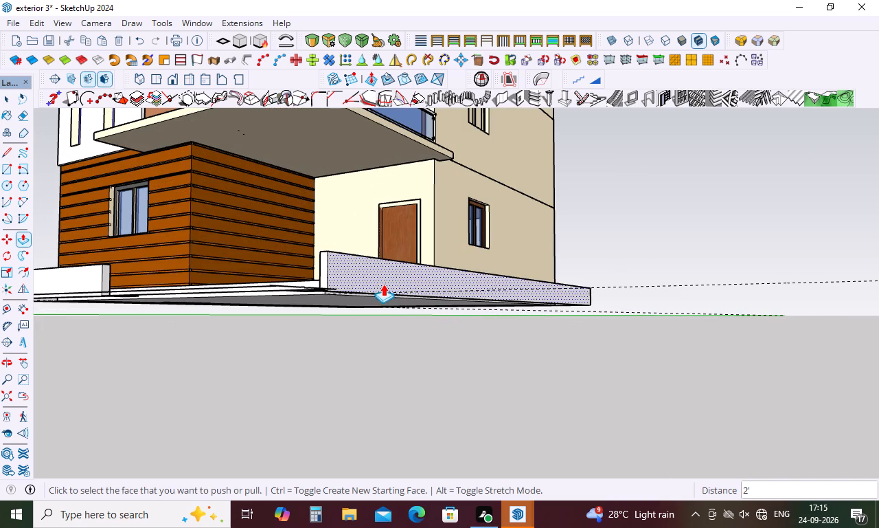
Extrude the top of the boundary wall around the site upward a further 1'.
middle_drag(383, 283, 434, 373)
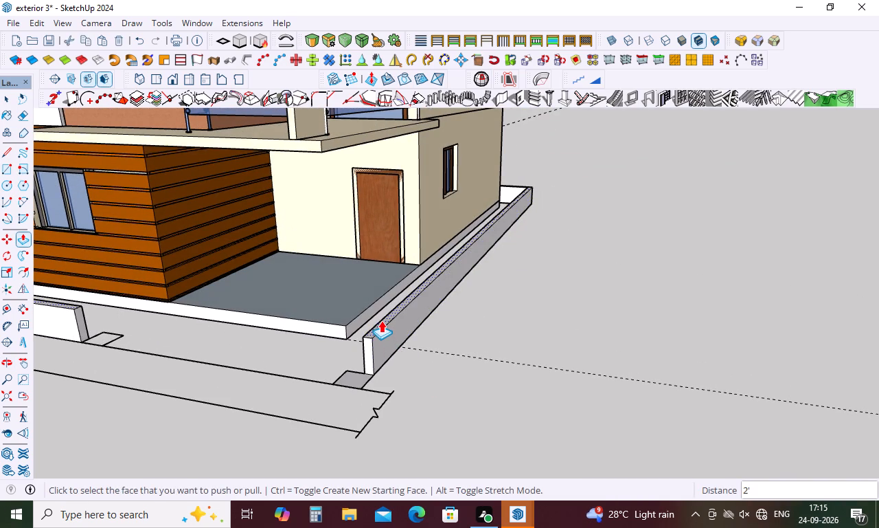
click(381, 320)
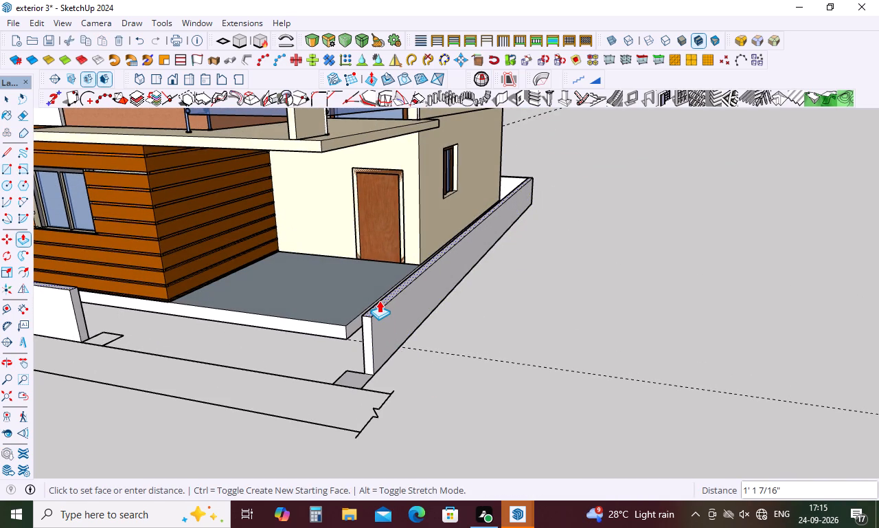
text(1')
key(Return)
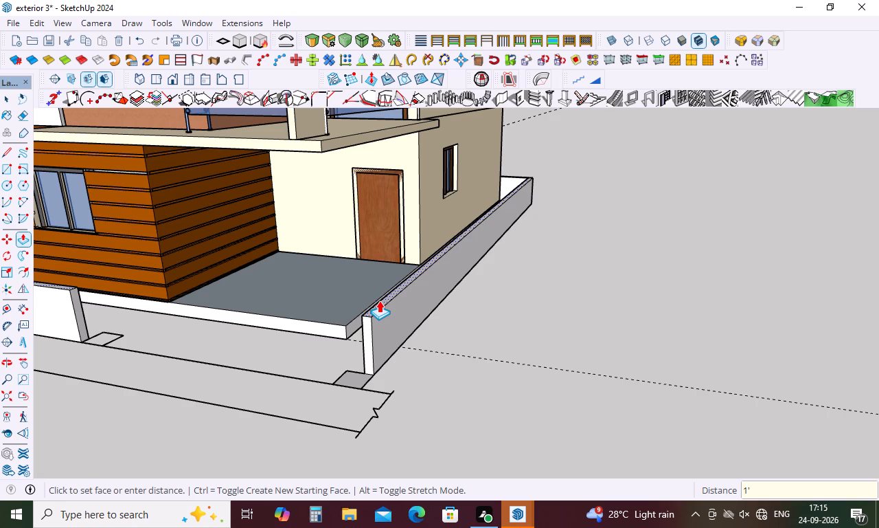
key(space)
Examine the raised boundary wall and gate opening from several angles against the house and the reference photo.
scroll(475, 340, down, 4)
middle_drag(475, 340, 469, 290)
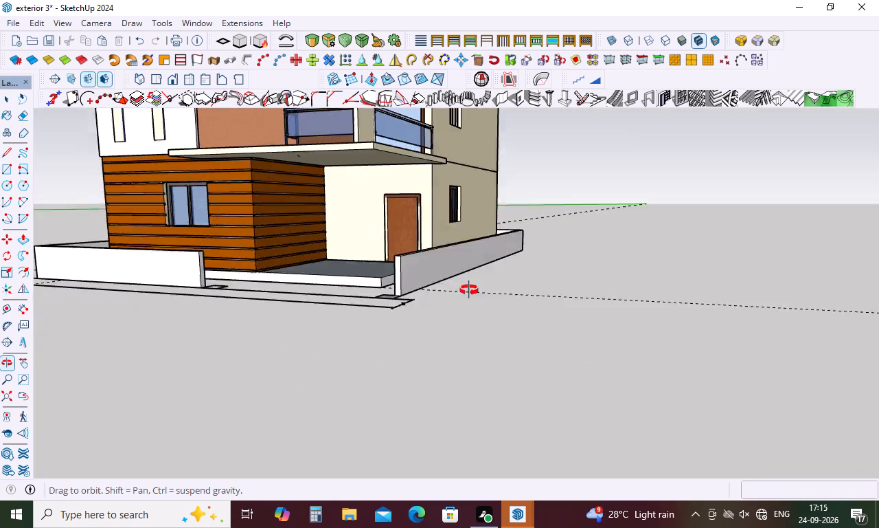
middle_drag(469, 290, 420, 309)
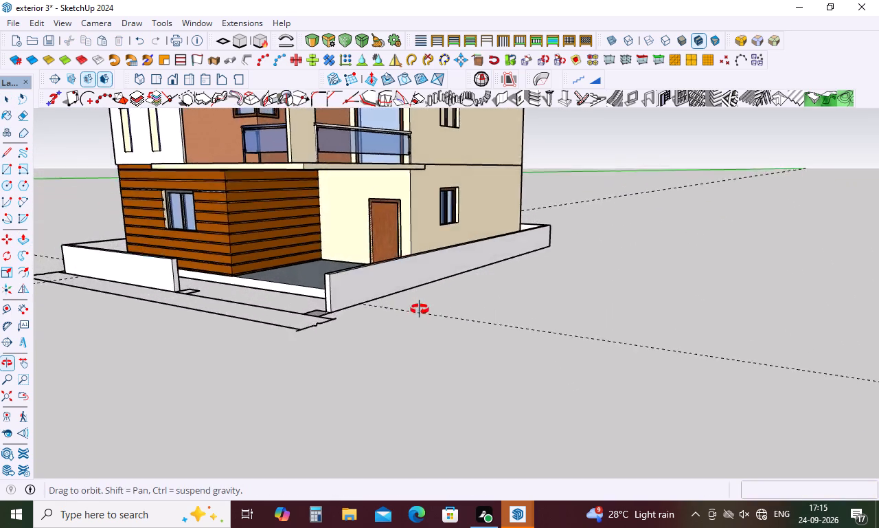
middle_drag(420, 309, 492, 391)
scroll(523, 375, down, 3)
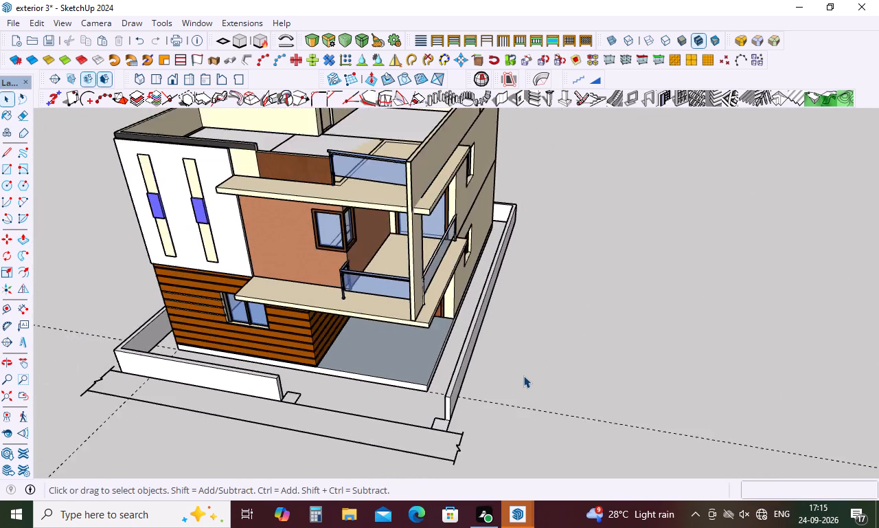
scroll(523, 375, down, 19)
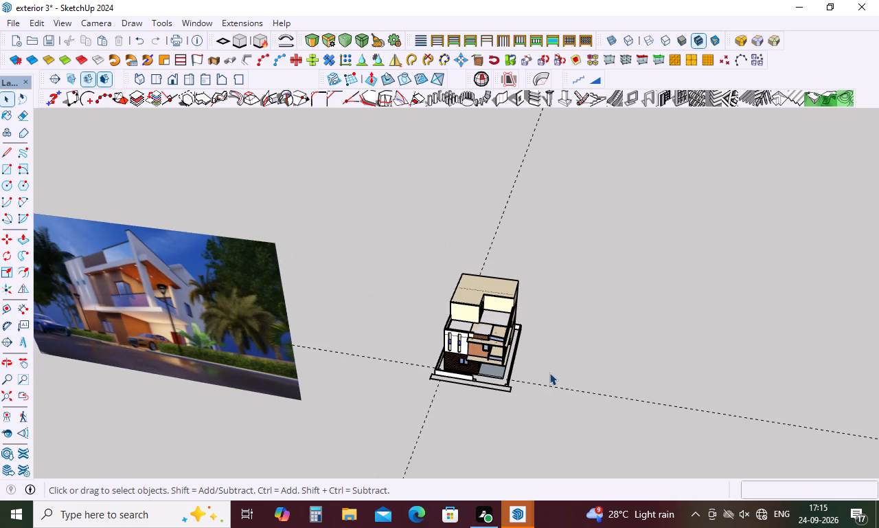
middle_drag(549, 373, 542, 302)
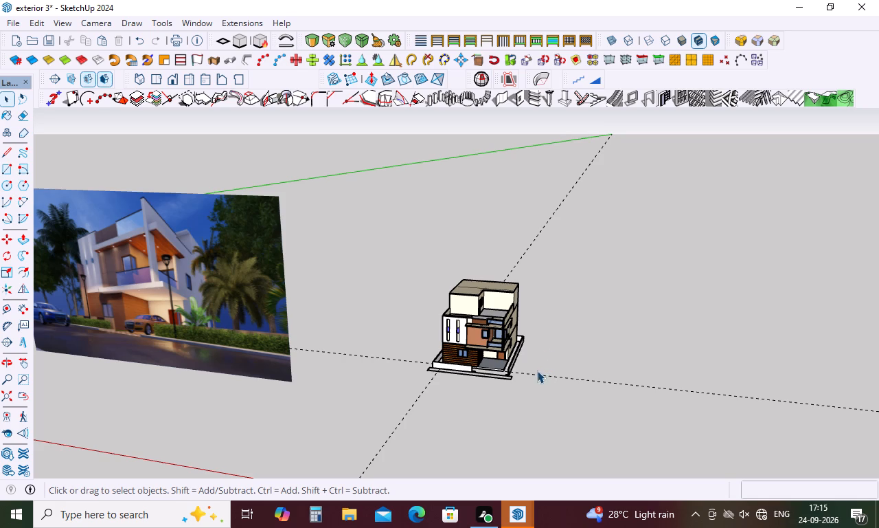
scroll(526, 379, up, 13)
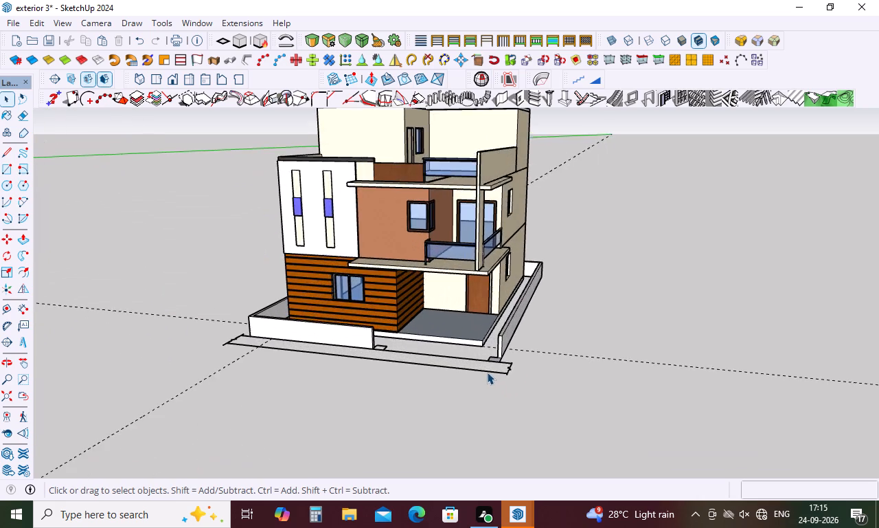
scroll(482, 366, up, 5)
scroll(514, 355, down, 3)
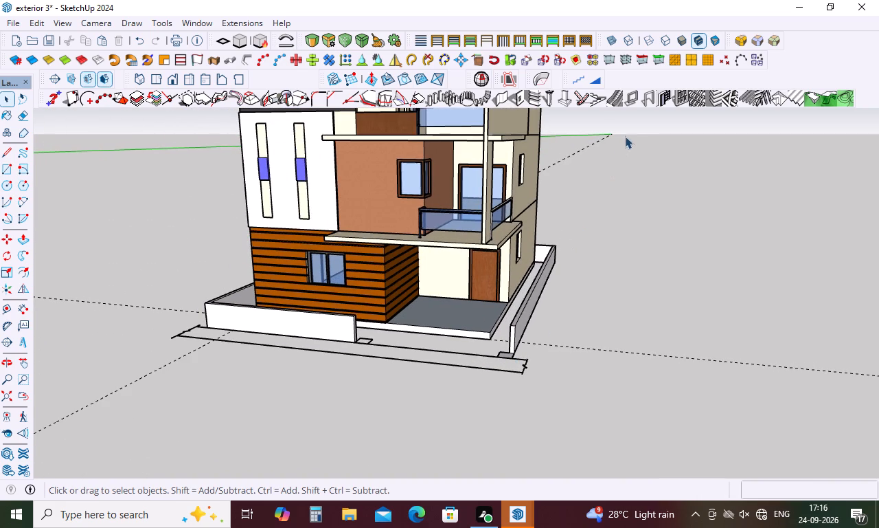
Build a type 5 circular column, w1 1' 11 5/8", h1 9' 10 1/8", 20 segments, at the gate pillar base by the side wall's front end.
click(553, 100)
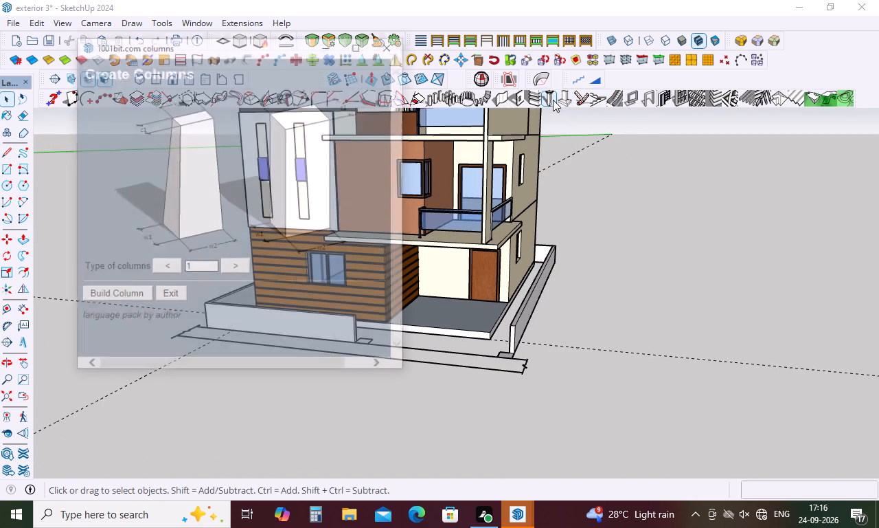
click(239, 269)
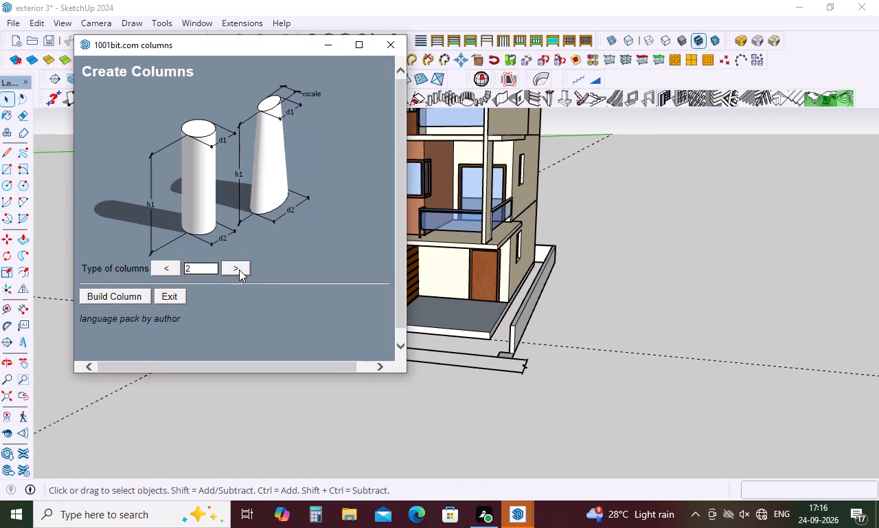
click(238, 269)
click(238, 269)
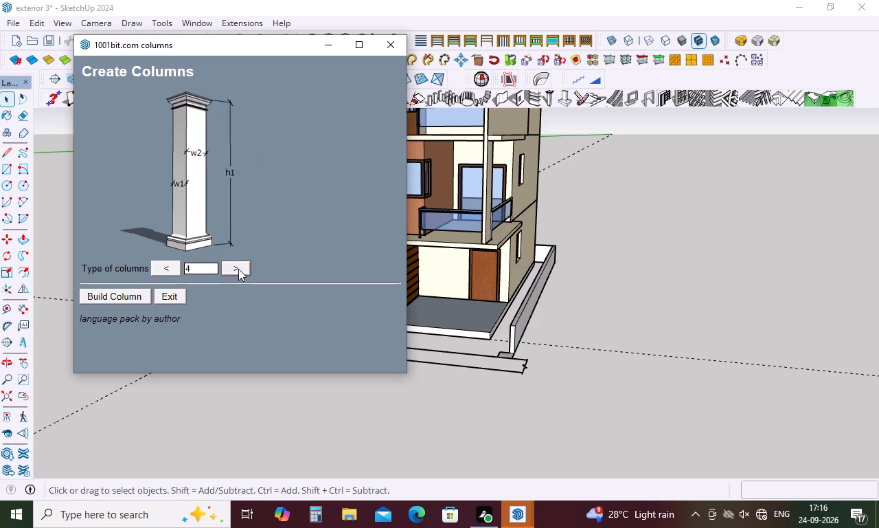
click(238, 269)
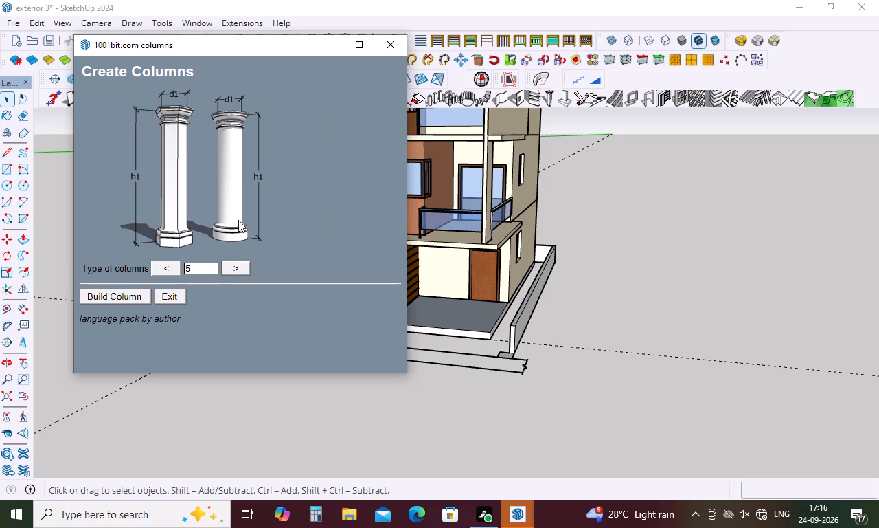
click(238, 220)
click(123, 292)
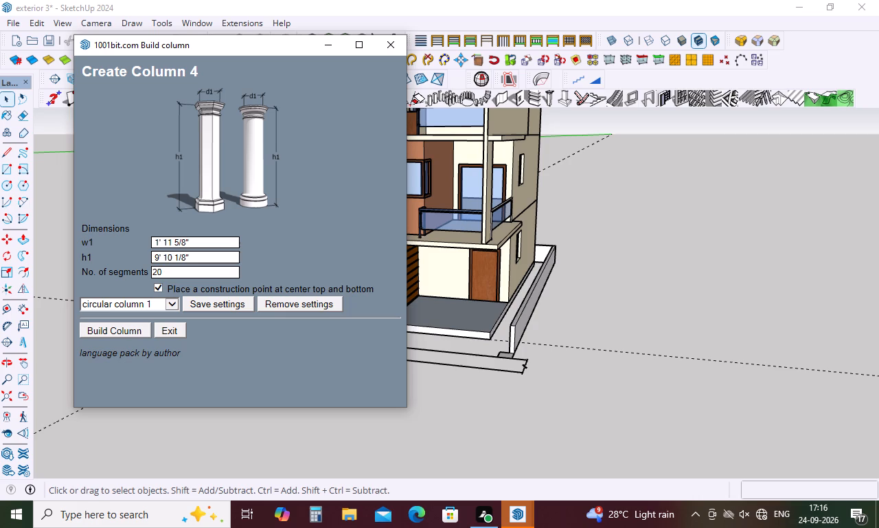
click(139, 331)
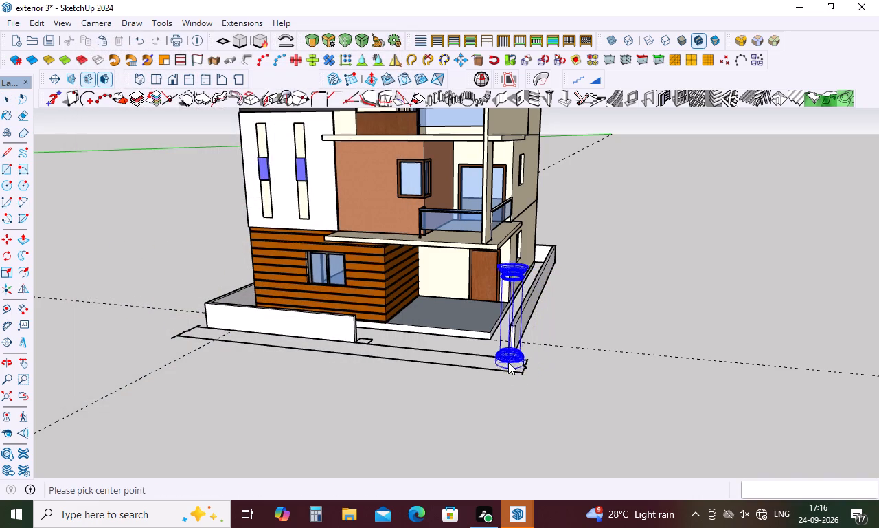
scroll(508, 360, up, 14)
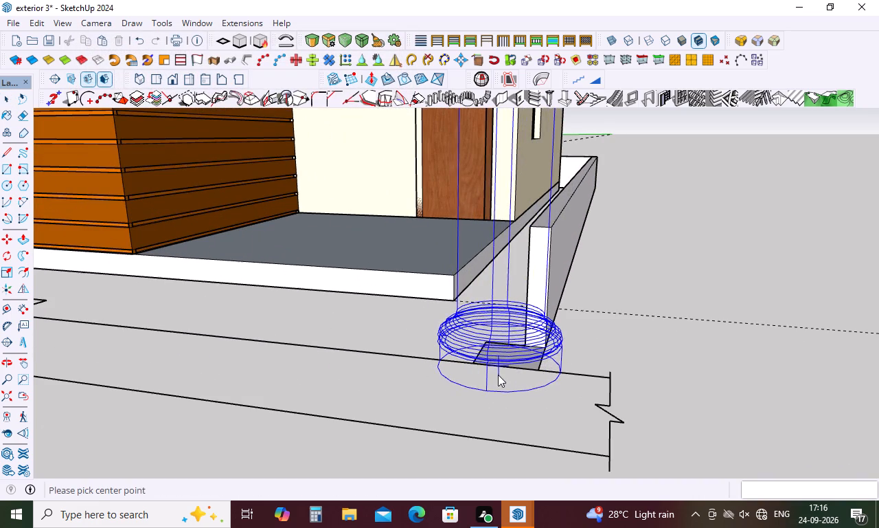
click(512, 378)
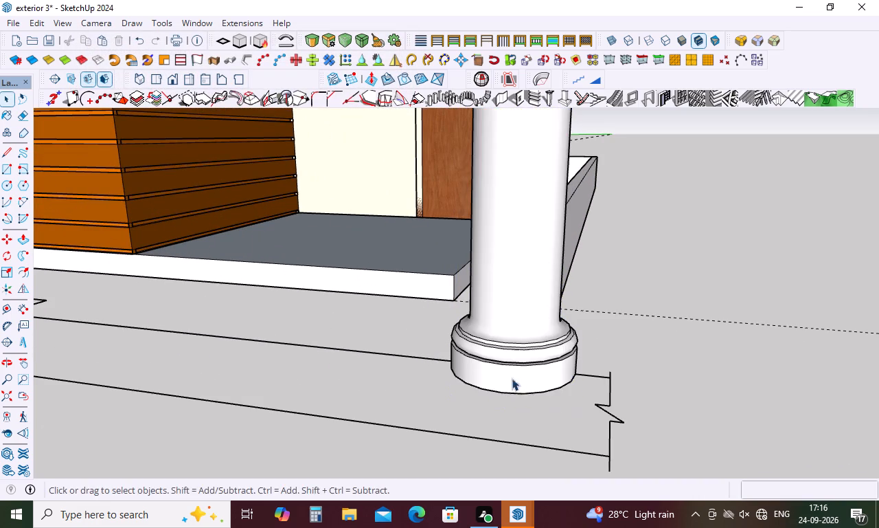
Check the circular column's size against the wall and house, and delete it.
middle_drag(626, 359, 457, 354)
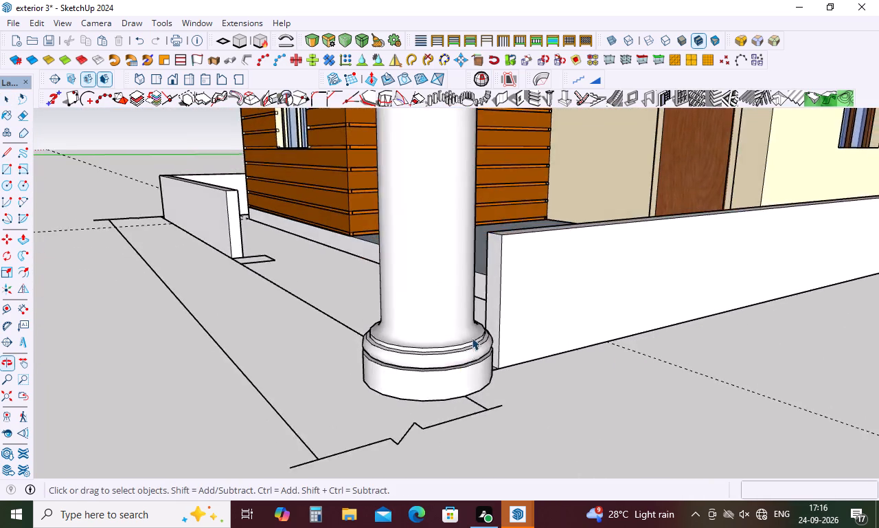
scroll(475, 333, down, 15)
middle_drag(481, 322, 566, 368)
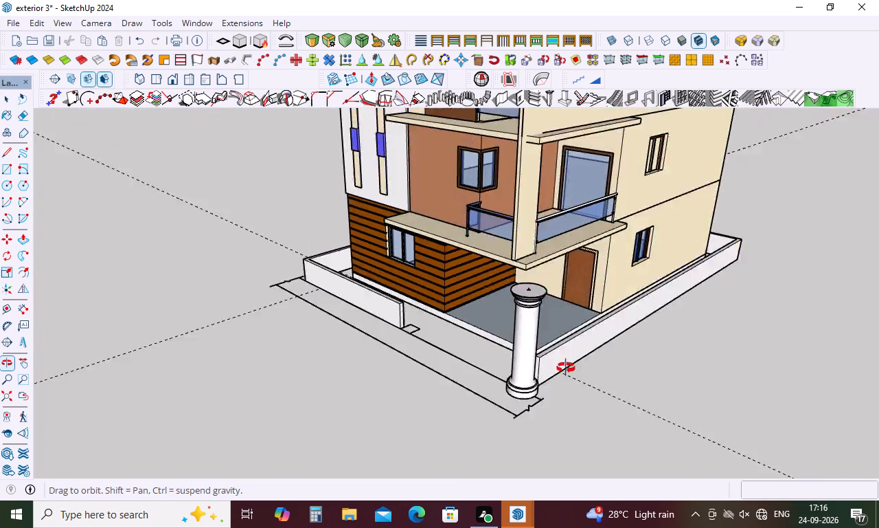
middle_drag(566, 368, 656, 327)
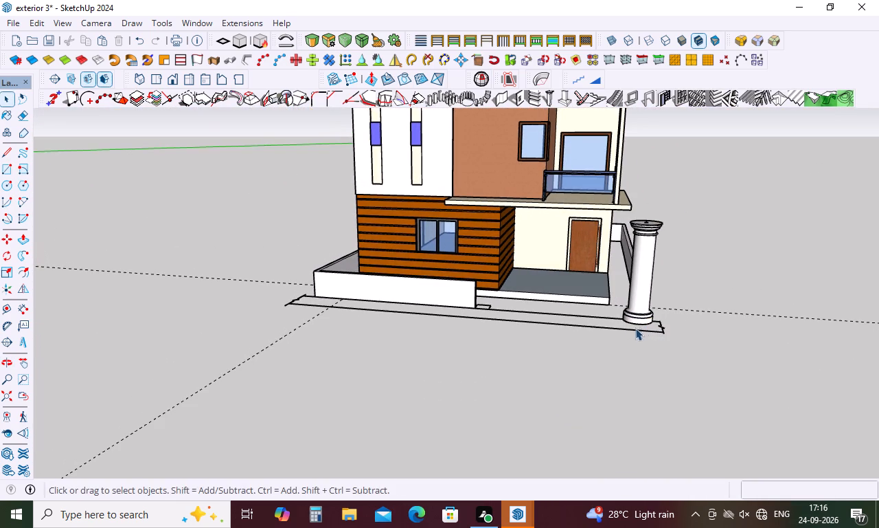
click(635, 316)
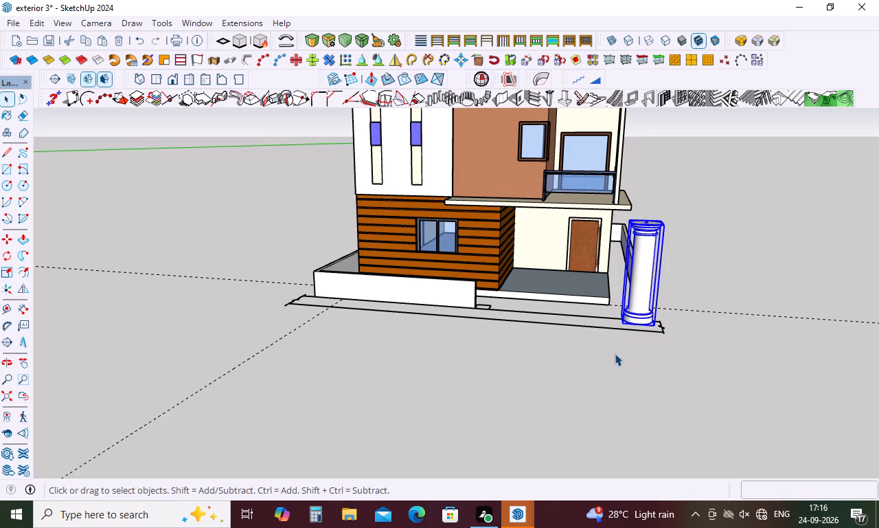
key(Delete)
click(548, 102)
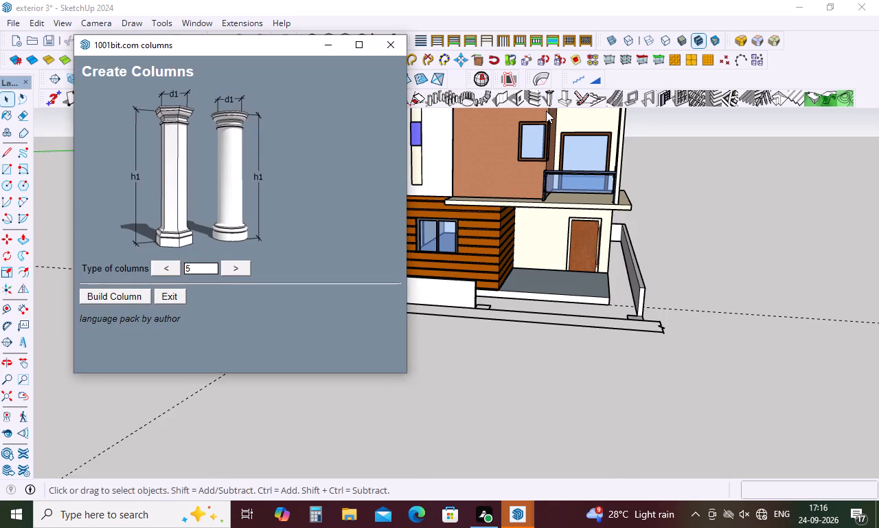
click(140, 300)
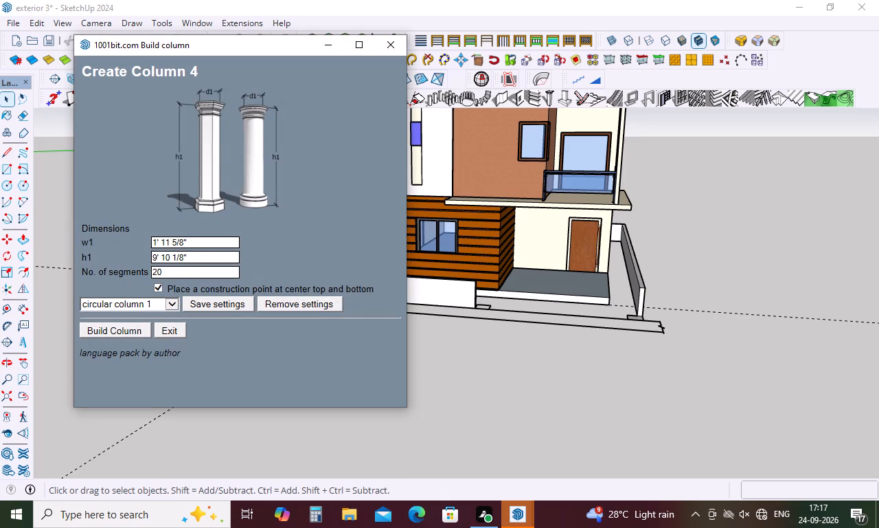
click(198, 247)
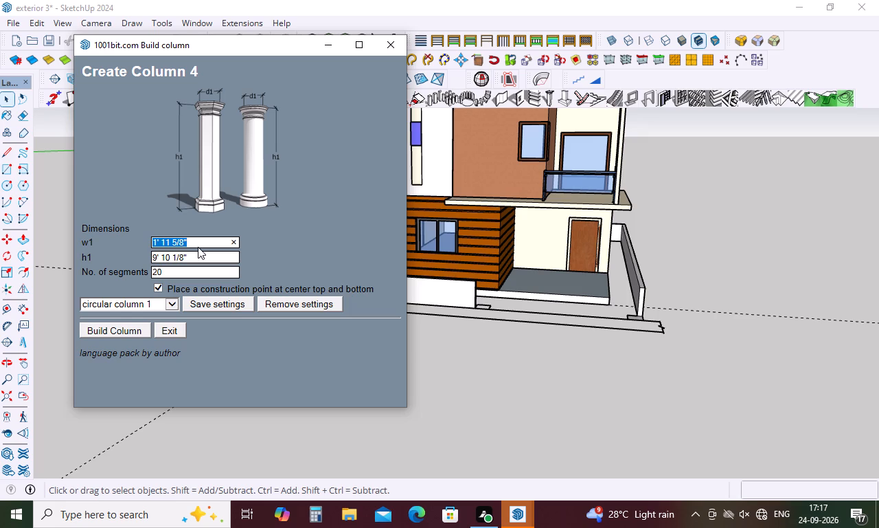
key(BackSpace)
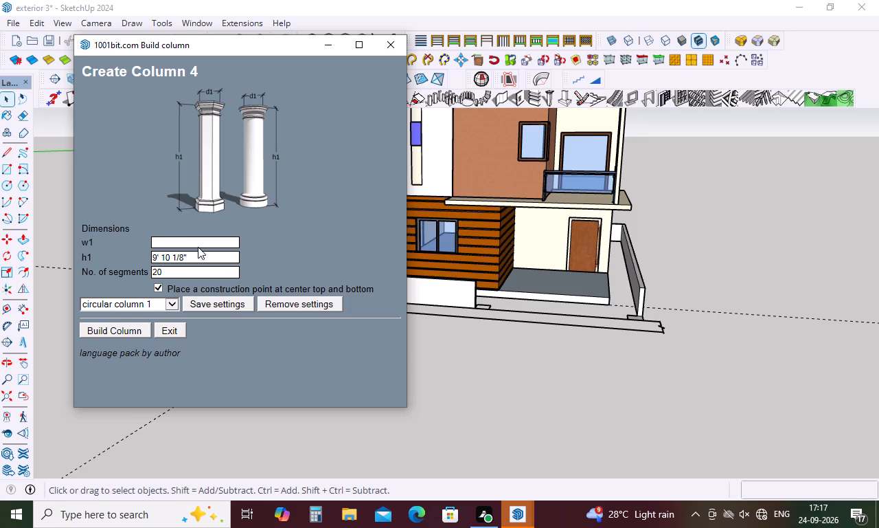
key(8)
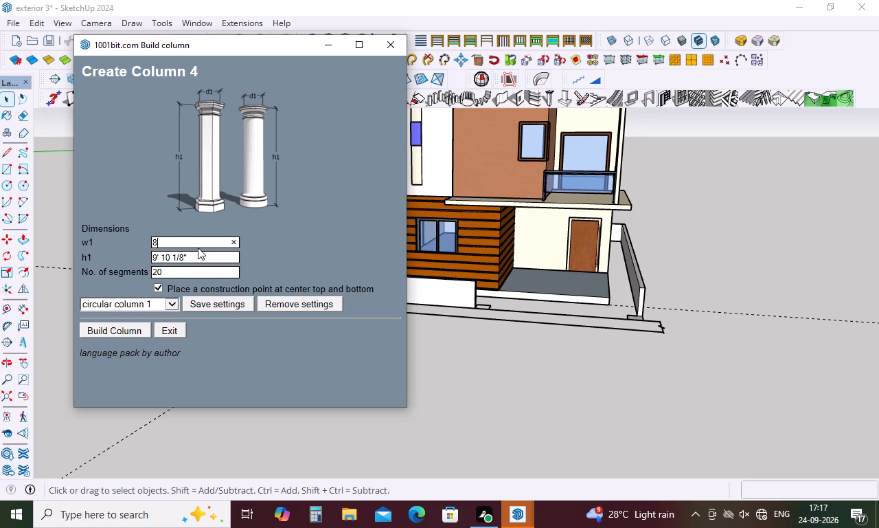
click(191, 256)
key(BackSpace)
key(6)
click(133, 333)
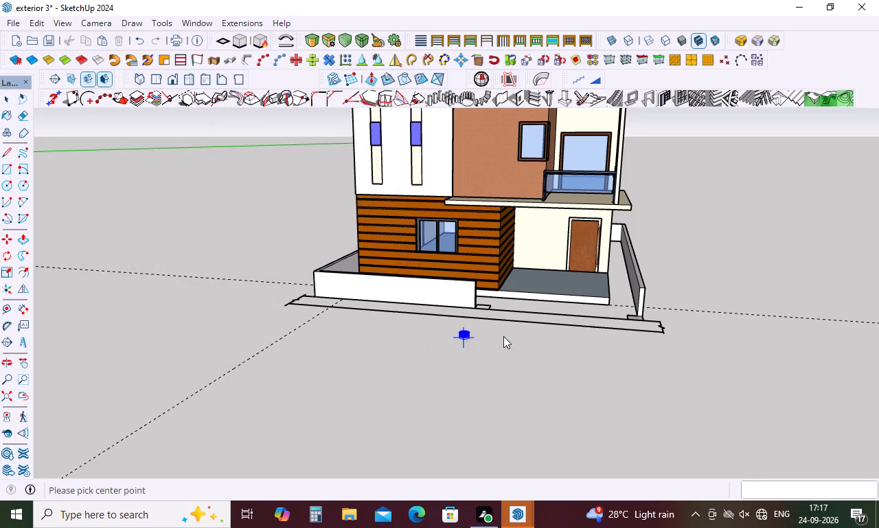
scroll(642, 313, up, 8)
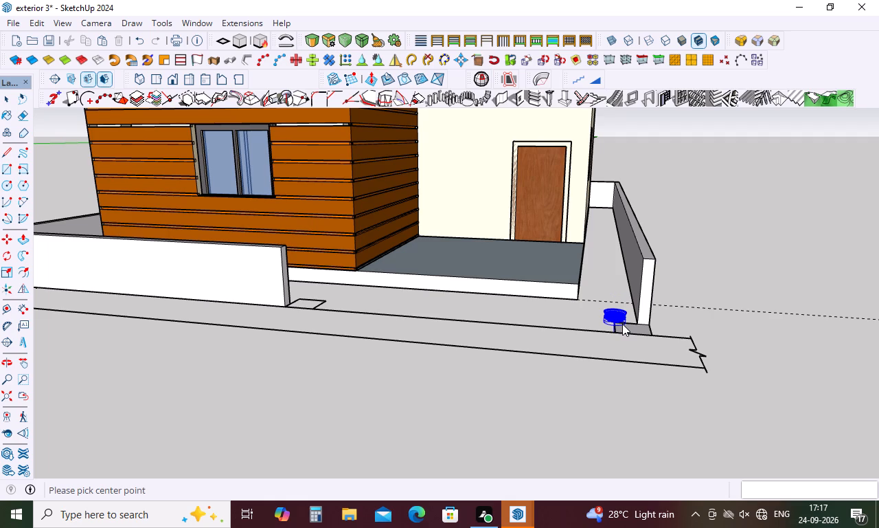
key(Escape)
Set a type 5 column to w1 8' and h1 6', and preview it at the front gate opening without placing it.
click(549, 100)
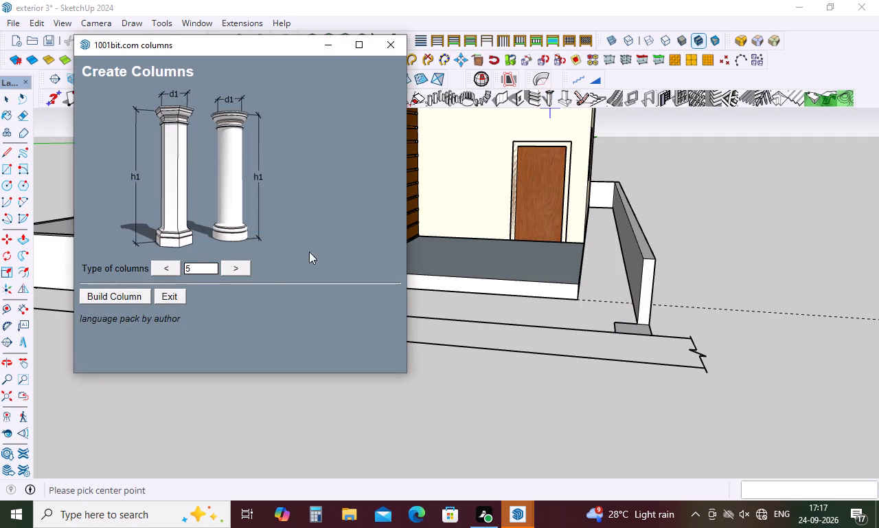
click(132, 294)
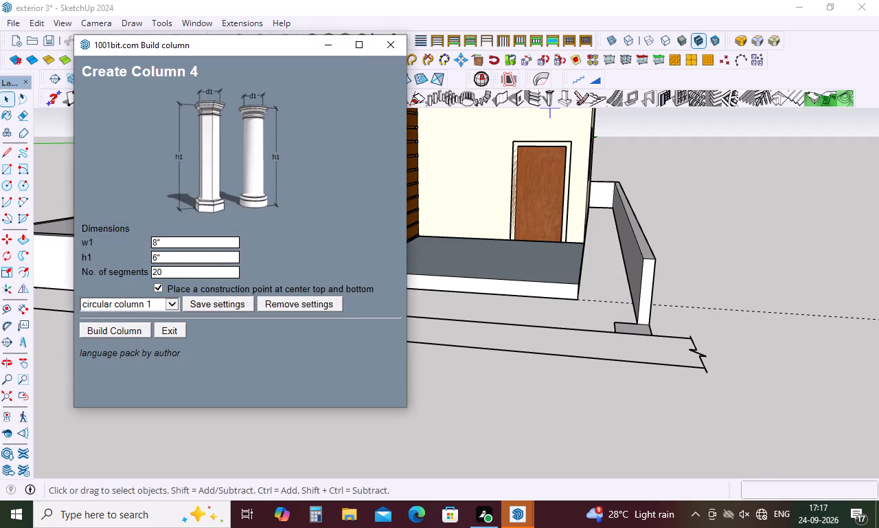
click(172, 246)
key(BackSpace)
text(8')
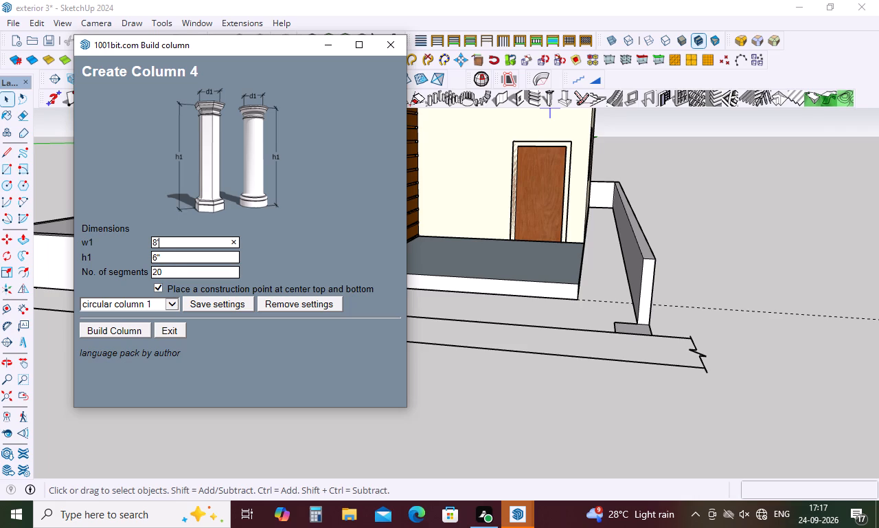
click(168, 262)
key(BackSpace)
key(6)
key(apostrophe)
click(141, 333)
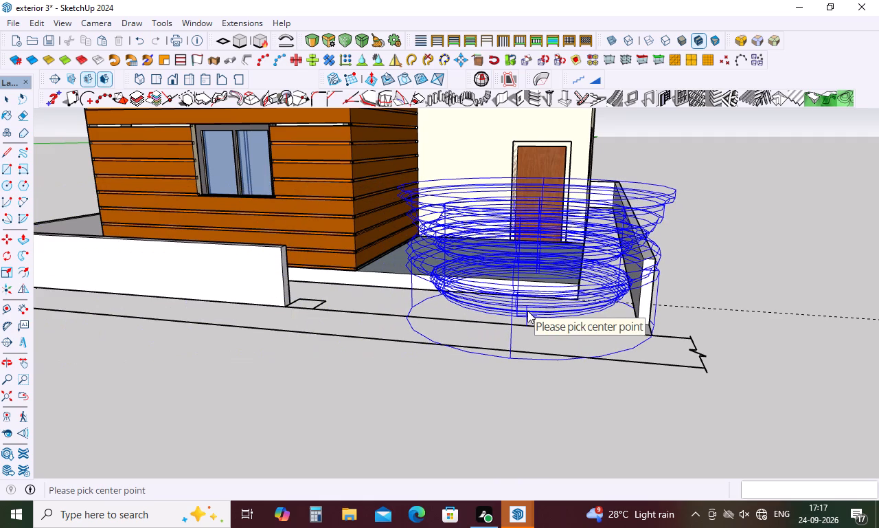
key(ctrl+z)
key(ctrl+z)
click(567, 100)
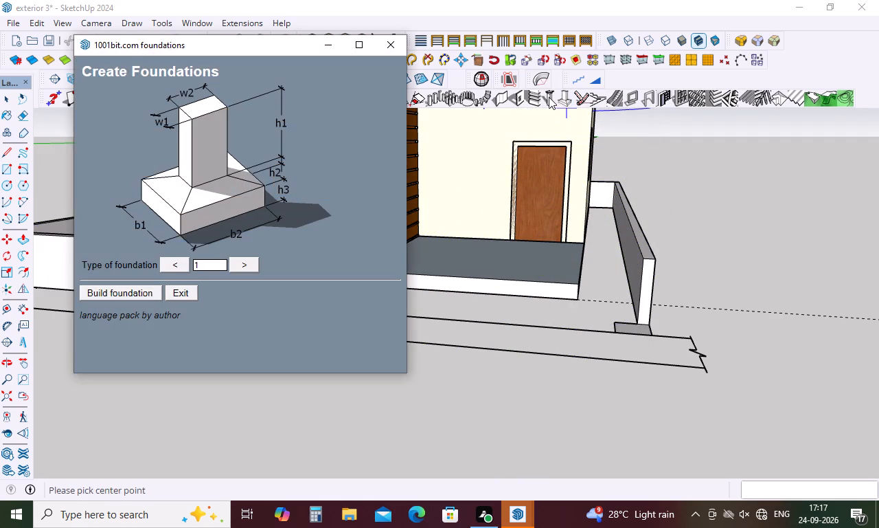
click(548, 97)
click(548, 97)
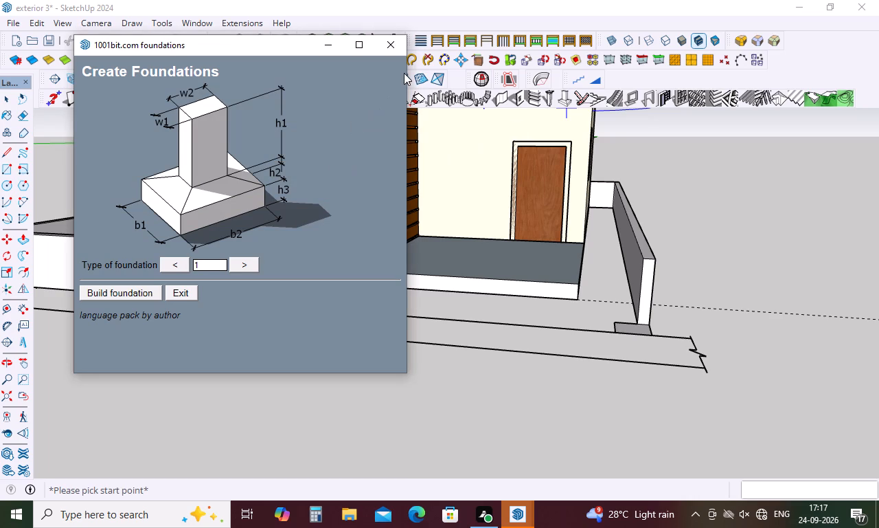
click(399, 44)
Remove the circular column 1 and hexagonal column 1 presets from the type 5 column settings.
click(547, 99)
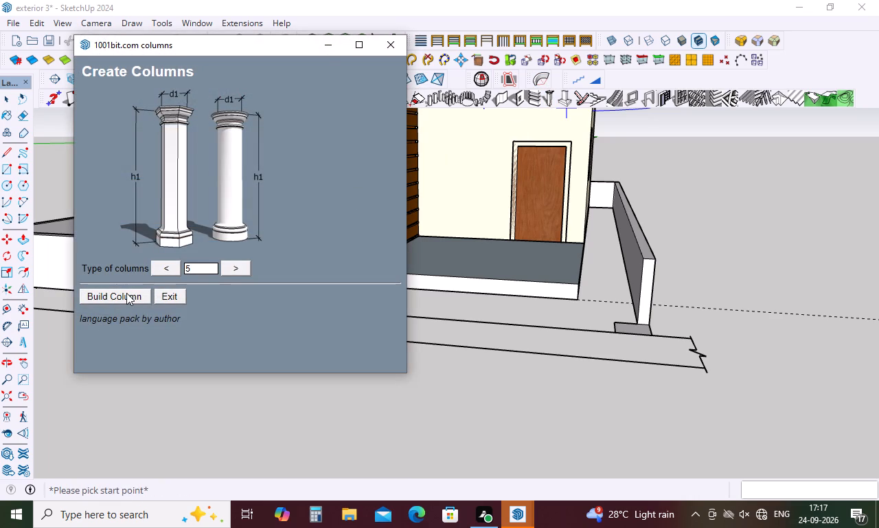
click(126, 293)
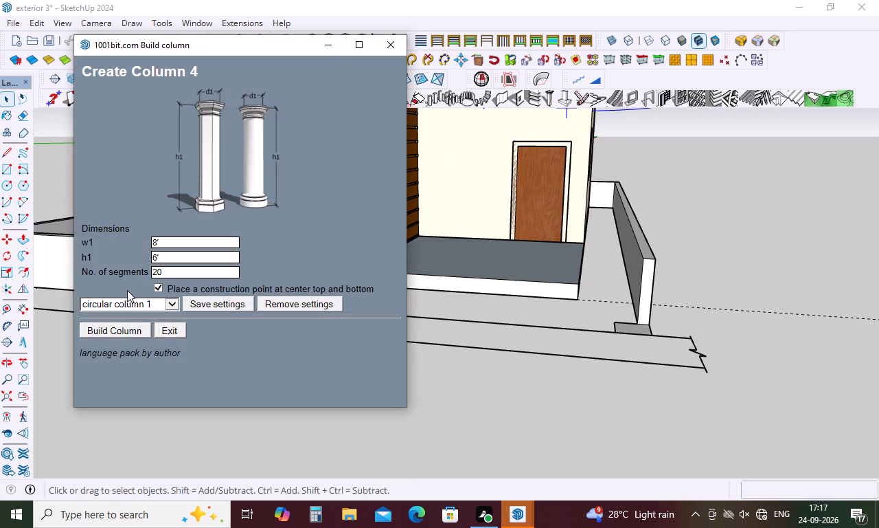
click(170, 305)
click(170, 305)
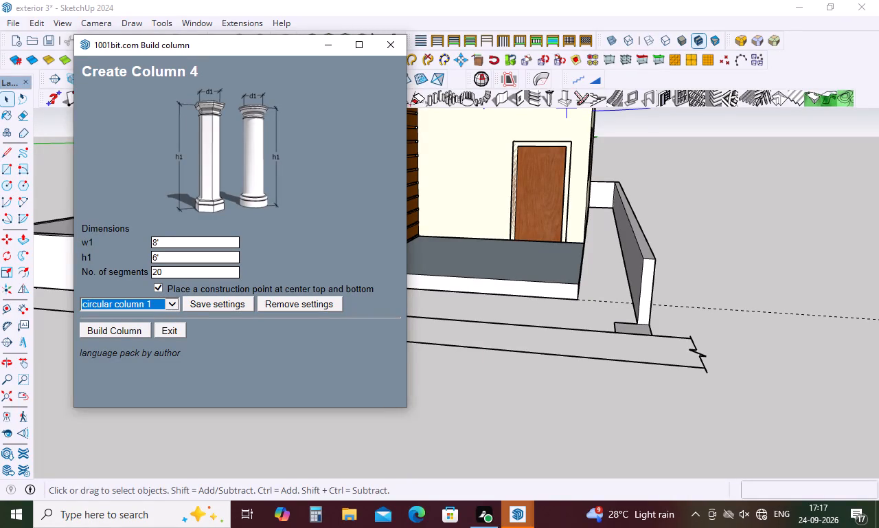
click(299, 300)
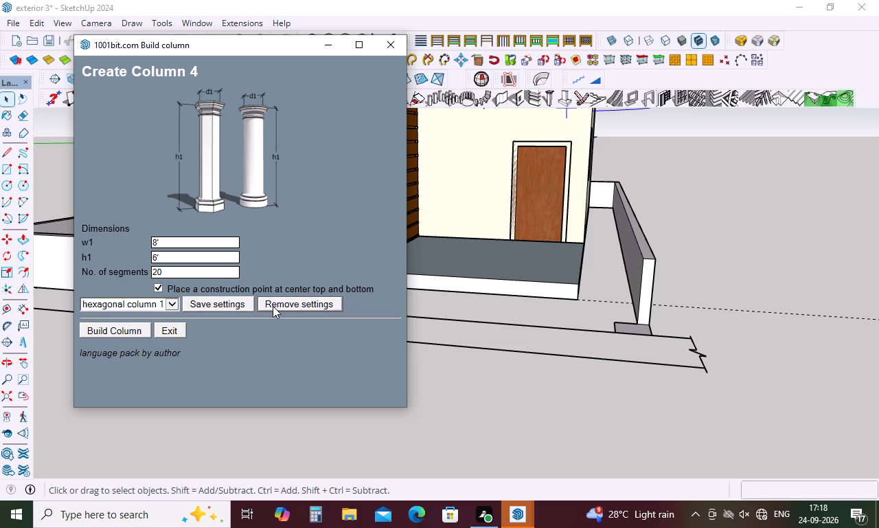
click(278, 302)
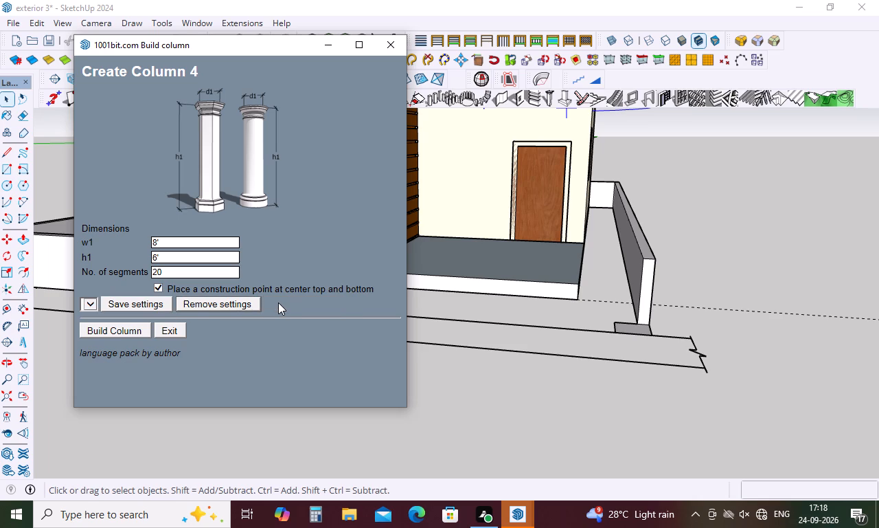
click(215, 305)
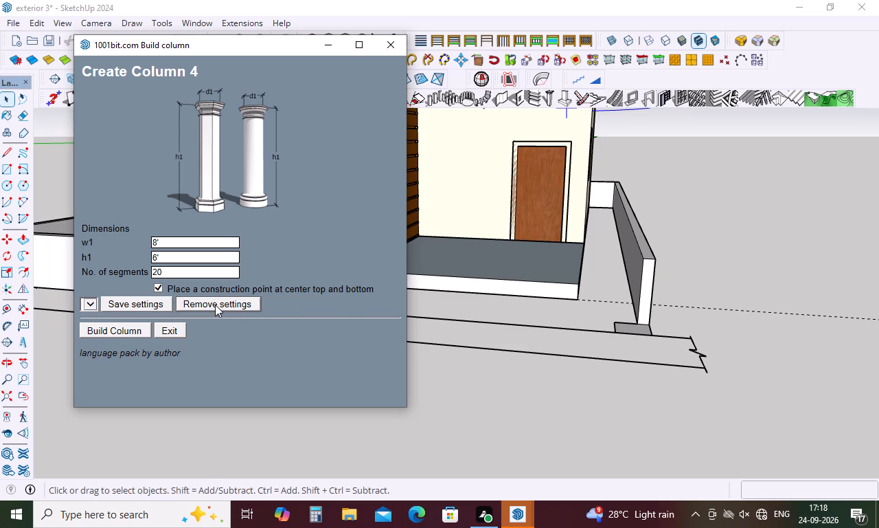
triple_click(215, 305)
triple_click(215, 305)
triple_click(215, 305)
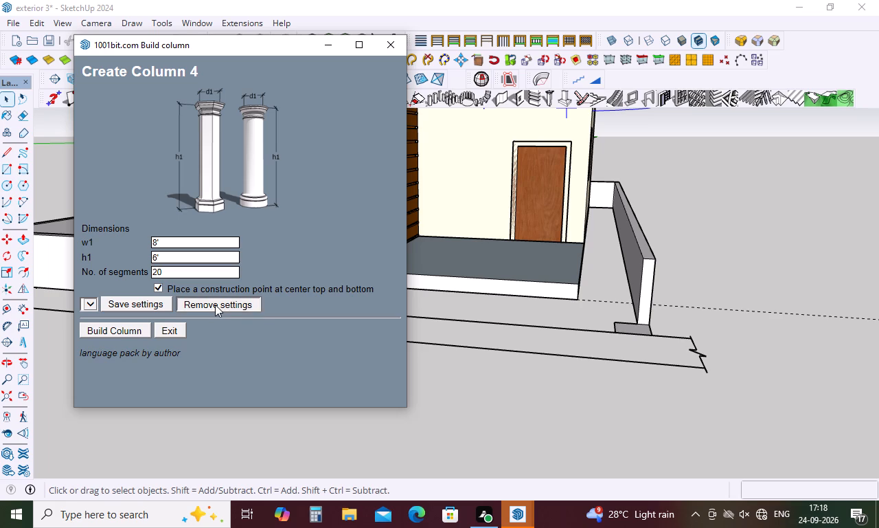
click(215, 305)
Save the current type 5 column dimensions as the preset custom setting 1.
click(126, 305)
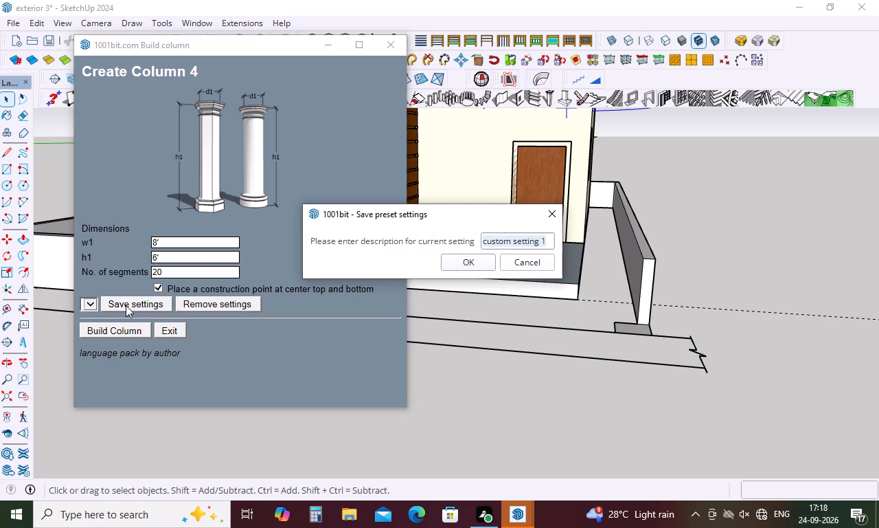
click(545, 214)
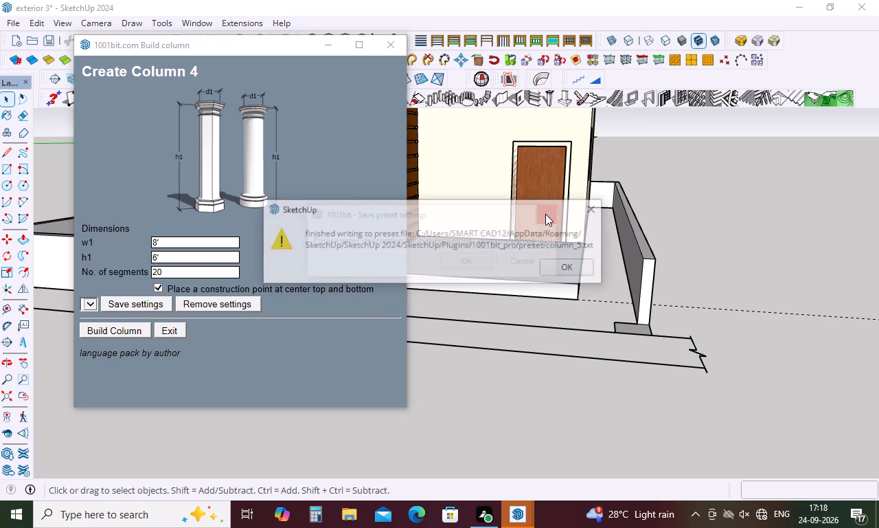
click(590, 208)
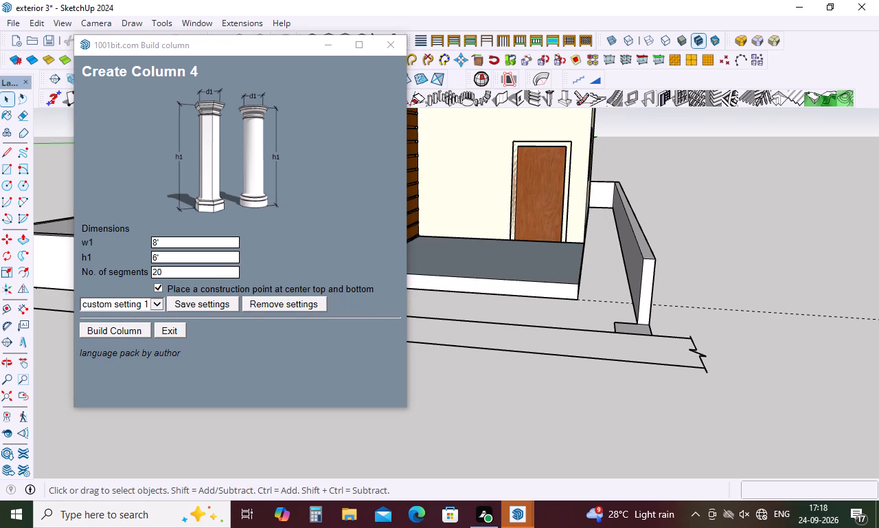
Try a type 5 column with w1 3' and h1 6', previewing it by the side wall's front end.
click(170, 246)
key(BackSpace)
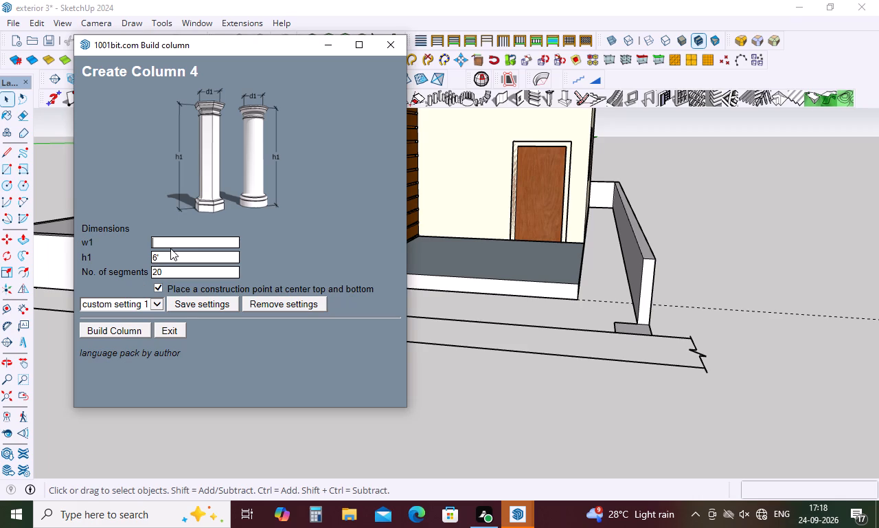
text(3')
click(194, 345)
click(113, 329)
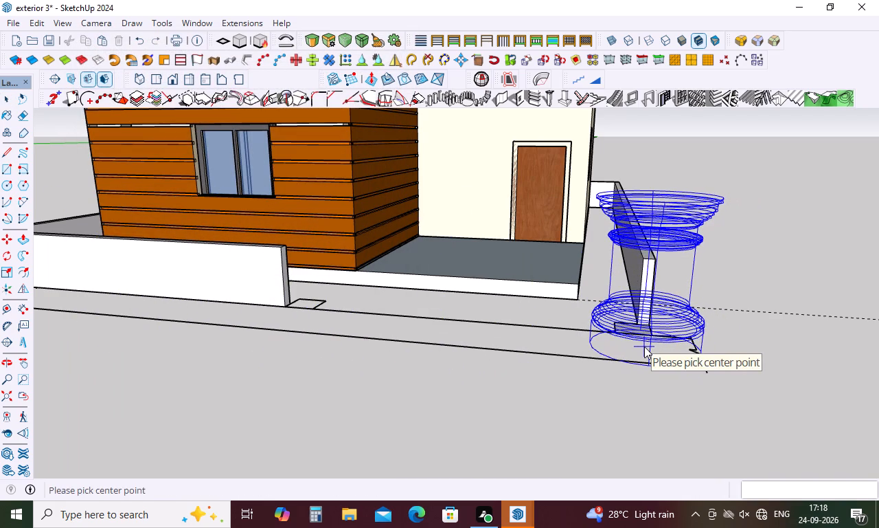
Build a type 5 column, w1 1', h1 6', 20 segments, on the gate pillar base by the side wall's front end.
click(547, 98)
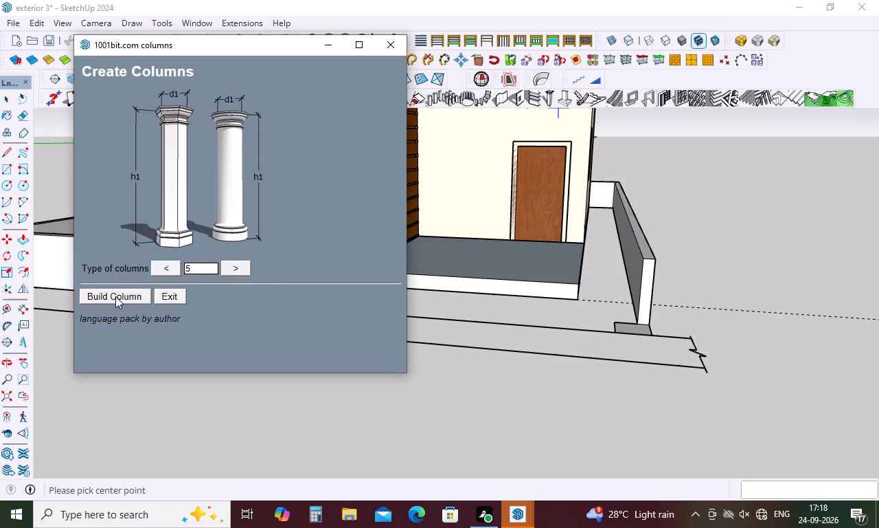
click(115, 296)
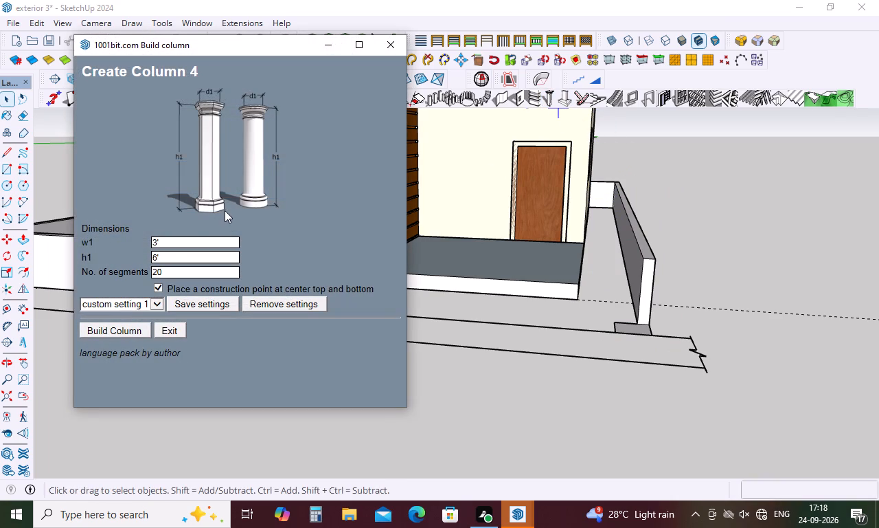
click(155, 306)
click(155, 306)
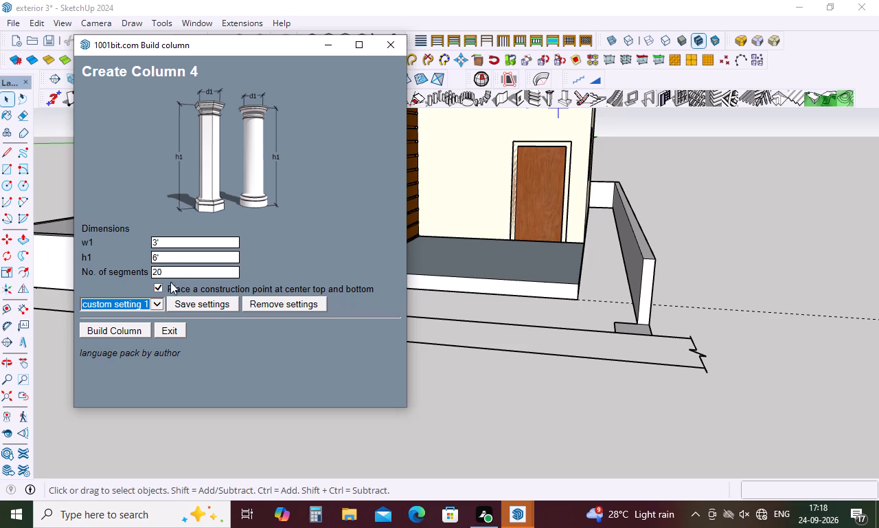
click(189, 243)
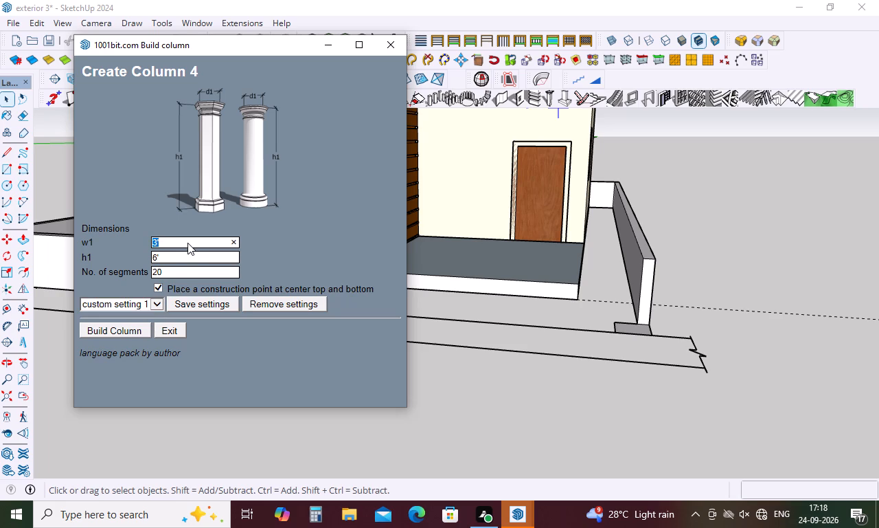
key(BackSpace)
text(1')
click(170, 260)
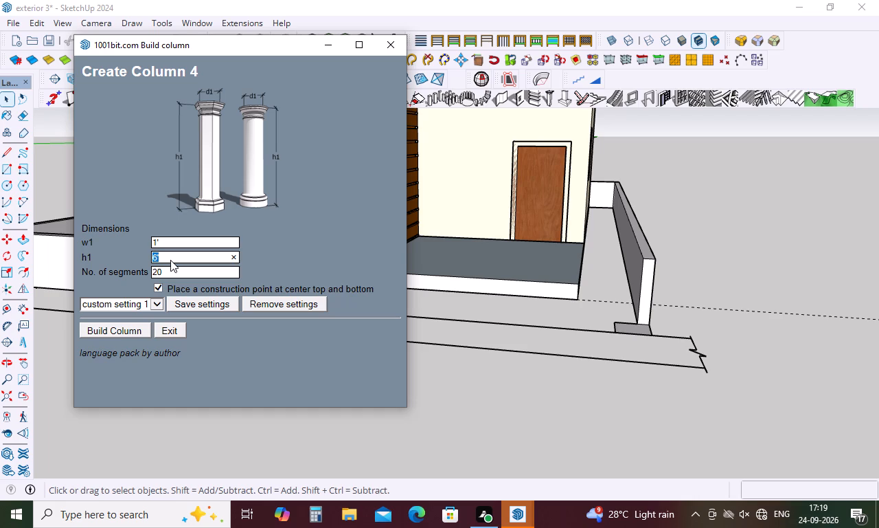
click(133, 336)
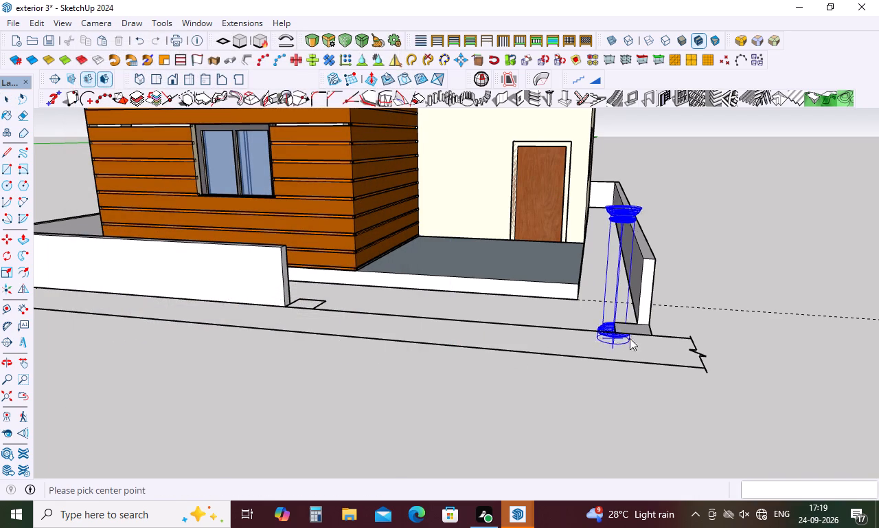
scroll(646, 324, up, 6)
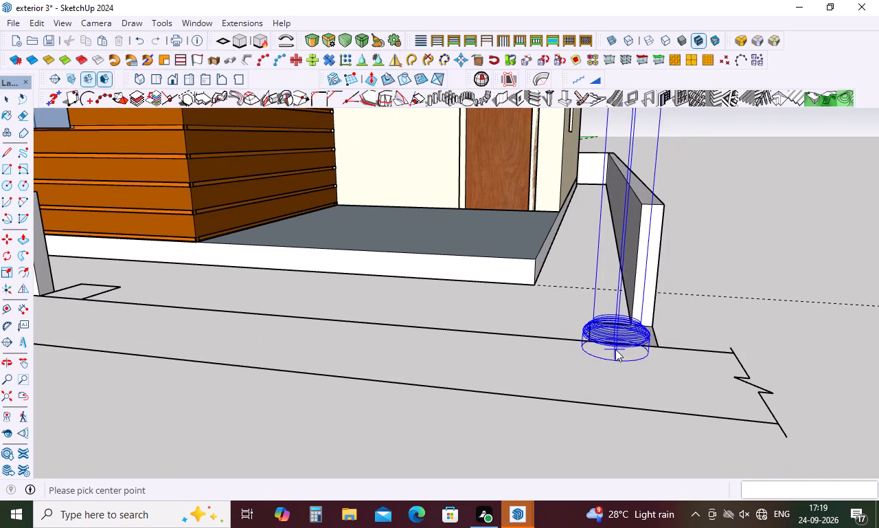
click(623, 345)
scroll(629, 333, down, 4)
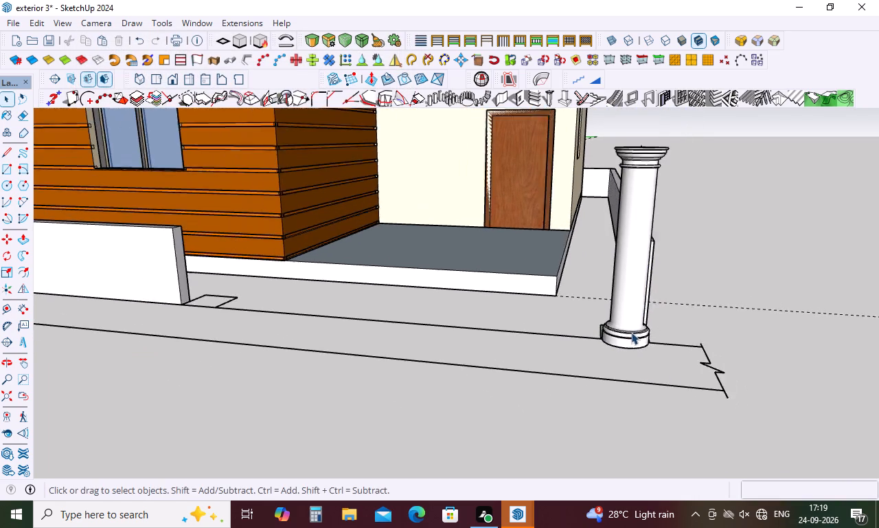
scroll(631, 331, down, 4)
Copy the circular gate column about 15' 11" across the front opening to the base at the front boundary wall's end.
click(628, 295)
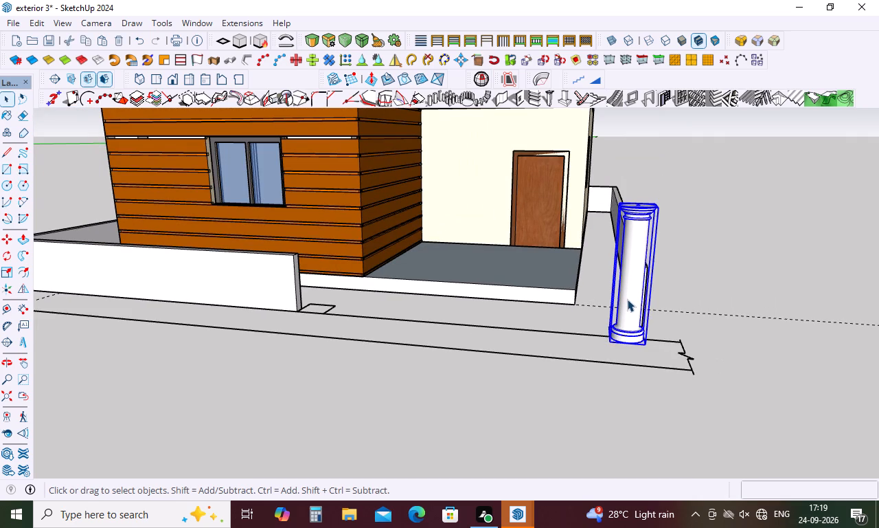
key(m)
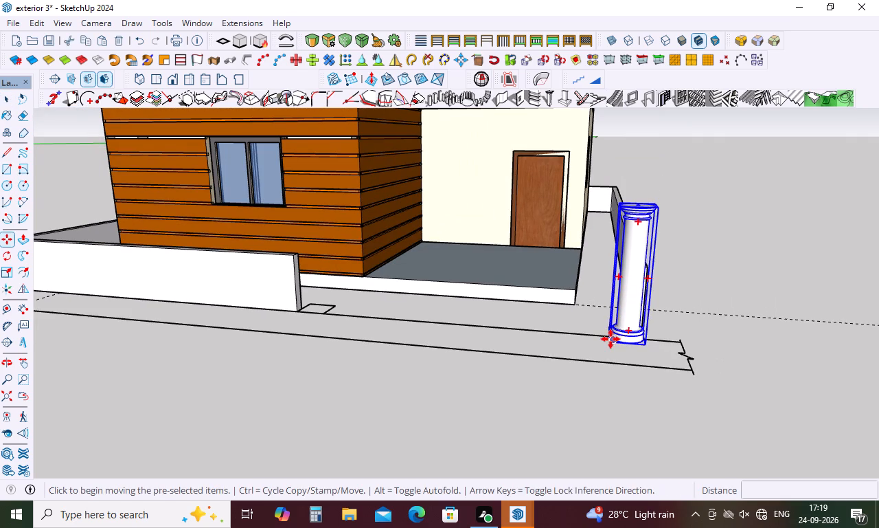
click(610, 339)
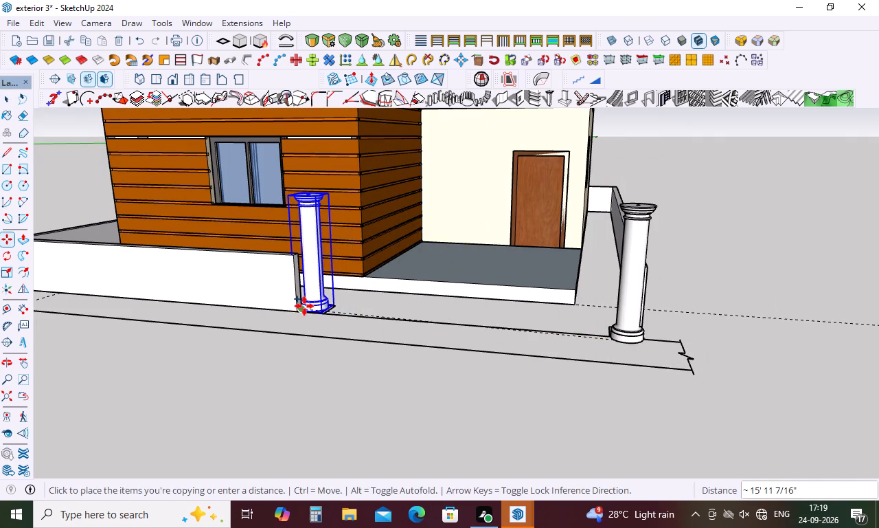
click(304, 306)
key(space)
Align the copied column's bottom corner with the corner of its pillar base beside the front boundary wall.
scroll(624, 303, down, 3)
middle_drag(709, 320, 527, 363)
click(514, 376)
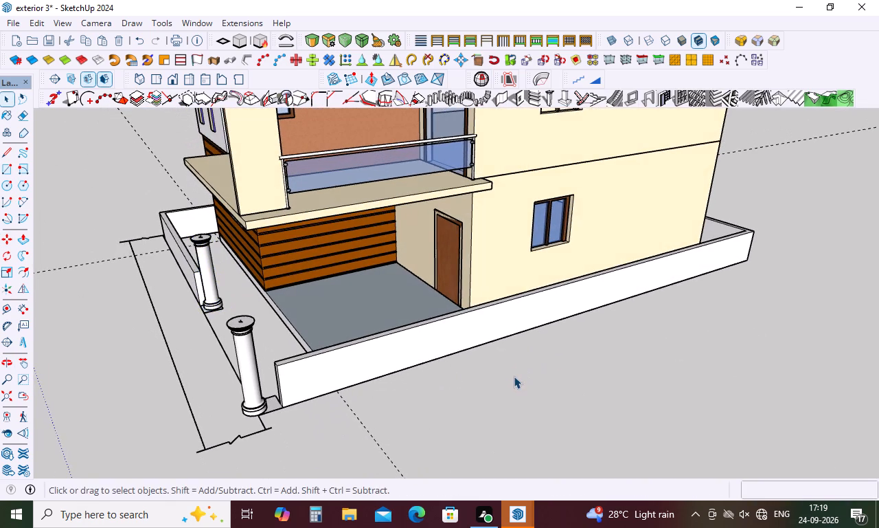
scroll(514, 376, down, 3)
middle_drag(514, 376, 726, 367)
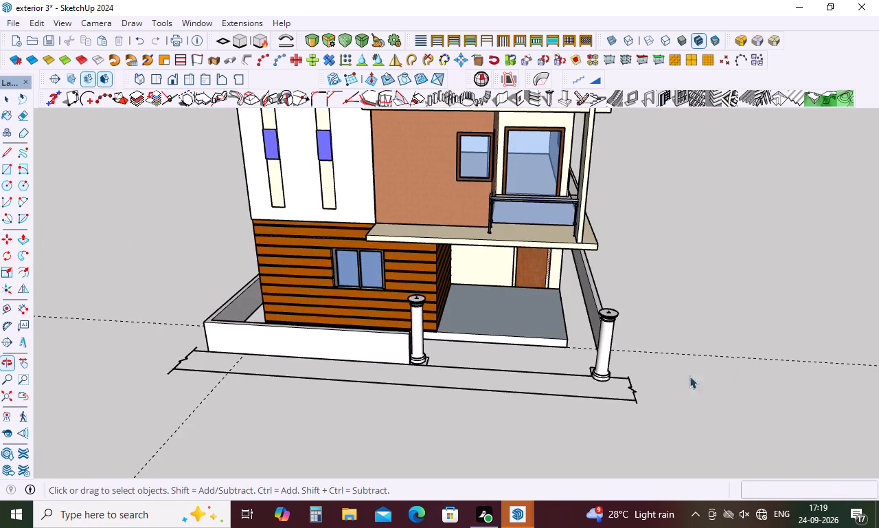
scroll(415, 329, up, 8)
scroll(433, 382, up, 4)
click(422, 389)
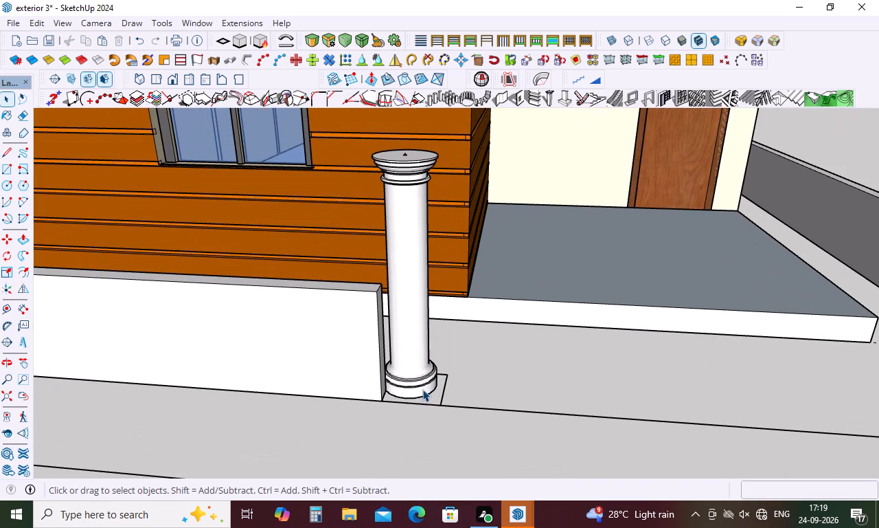
key(m)
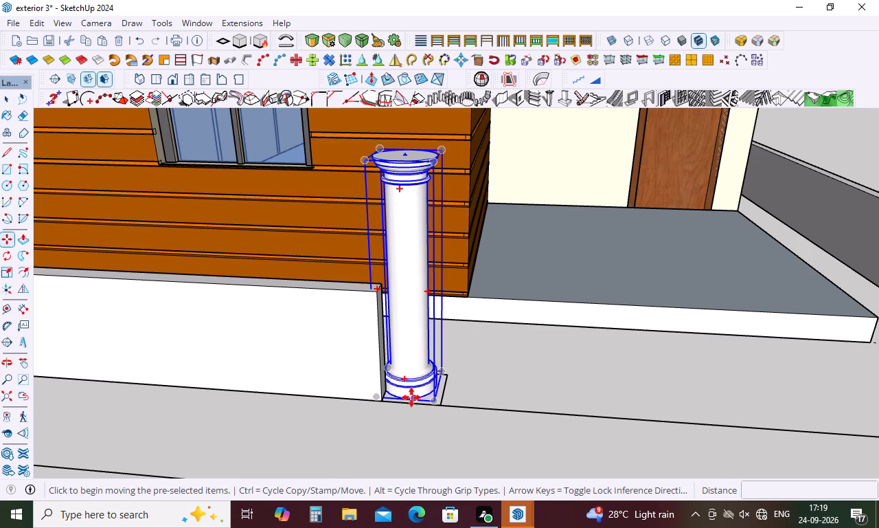
click(433, 399)
click(435, 401)
Move the column by the side boundary wall 9" so its bottom corner sits on its pillar base's corner.
scroll(451, 342, down, 2)
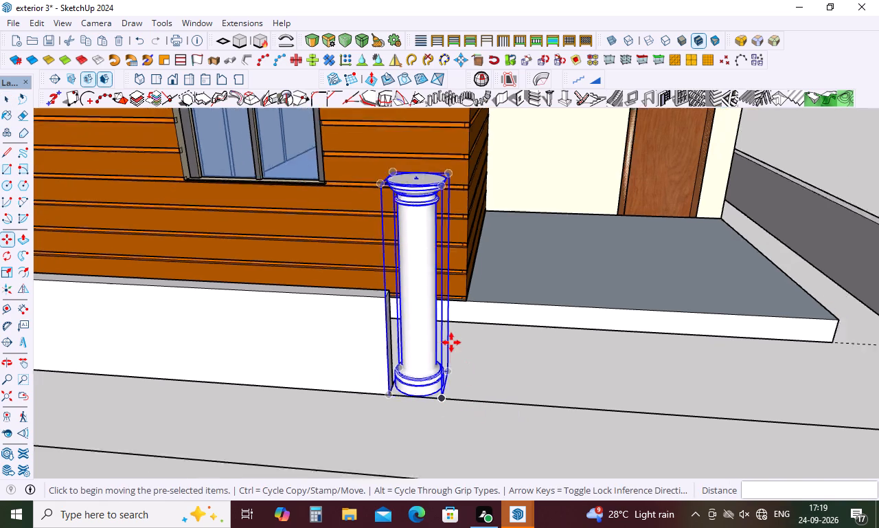
scroll(451, 342, down, 5)
scroll(786, 398, up, 13)
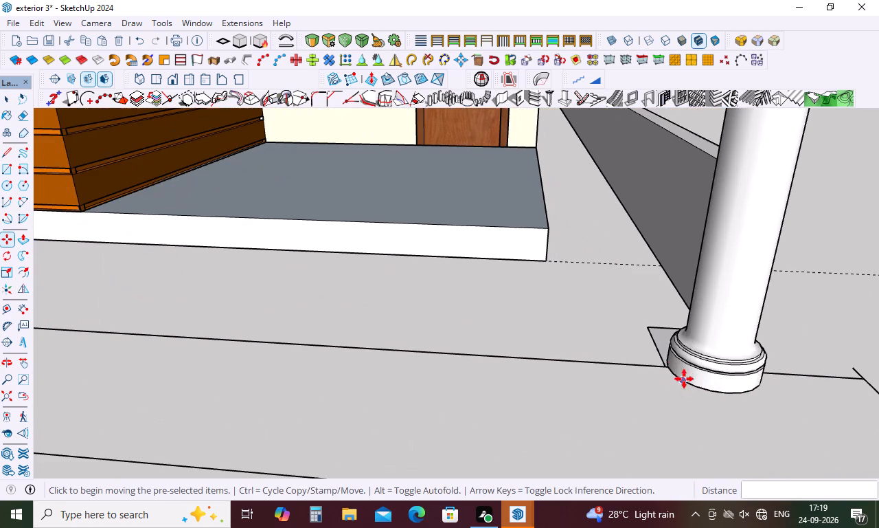
key(space)
click(718, 349)
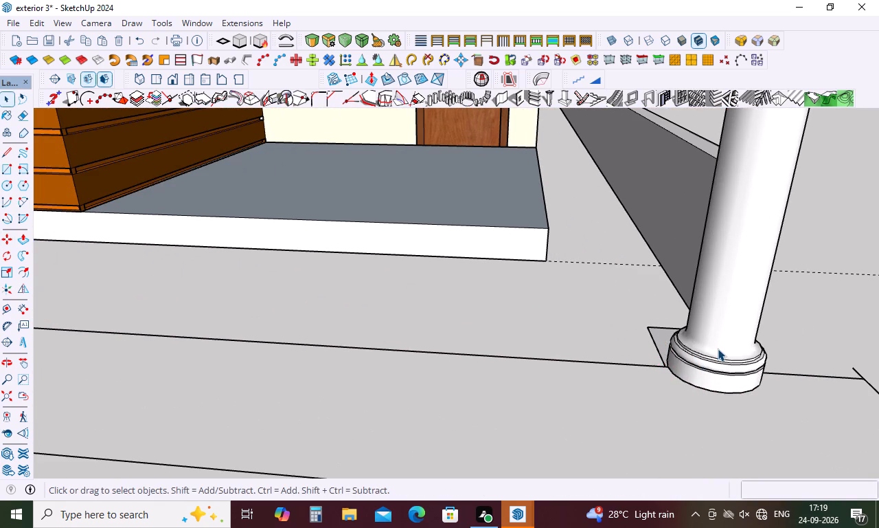
key(m)
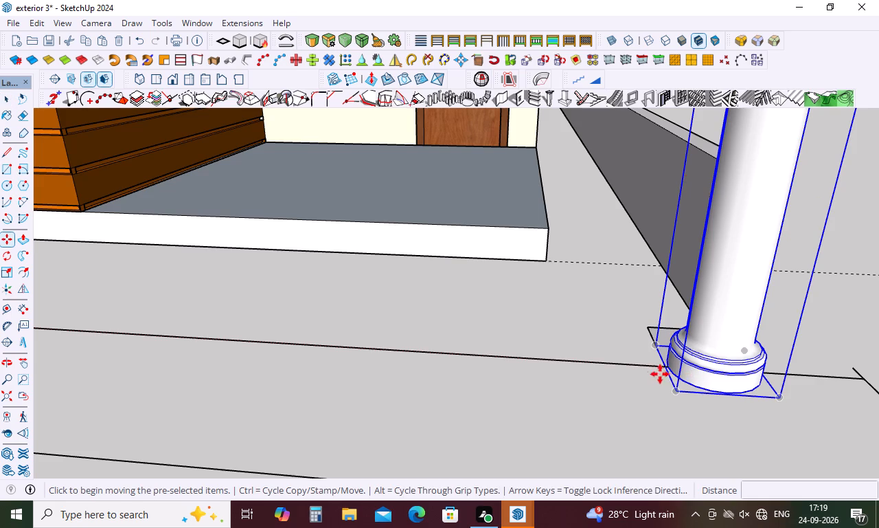
click(655, 342)
click(654, 327)
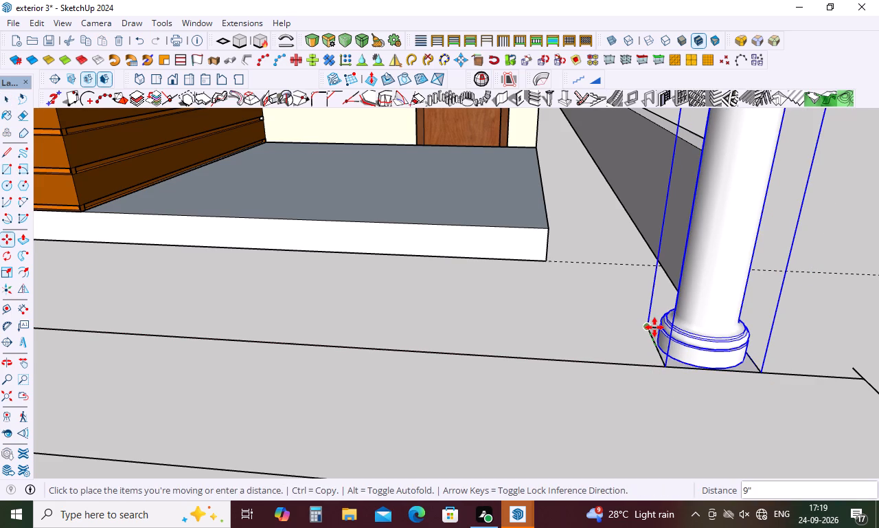
key(space)
click(596, 413)
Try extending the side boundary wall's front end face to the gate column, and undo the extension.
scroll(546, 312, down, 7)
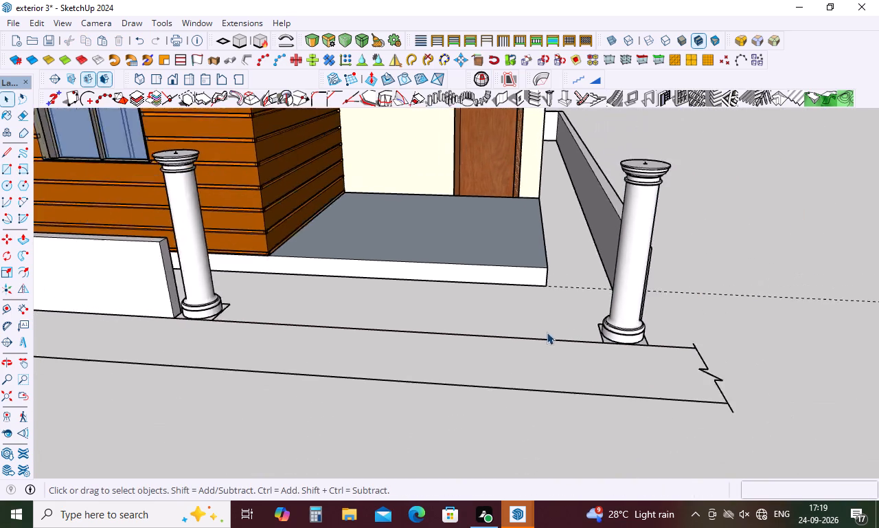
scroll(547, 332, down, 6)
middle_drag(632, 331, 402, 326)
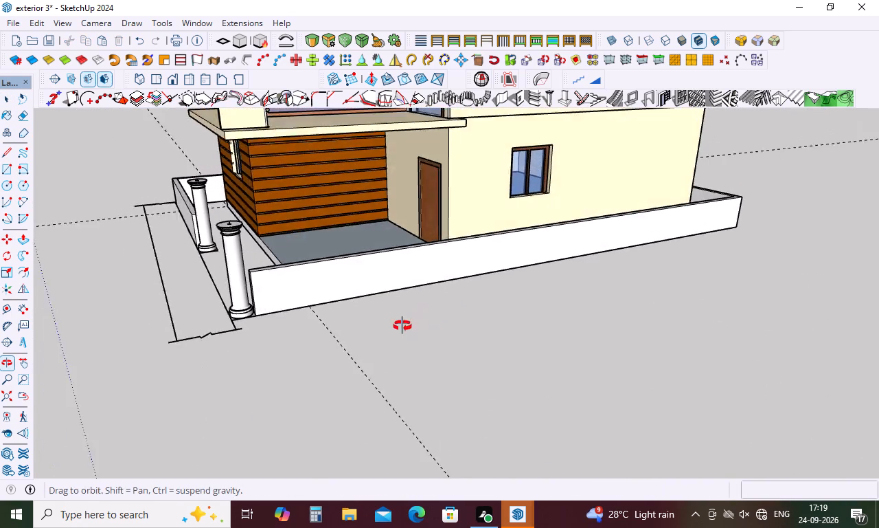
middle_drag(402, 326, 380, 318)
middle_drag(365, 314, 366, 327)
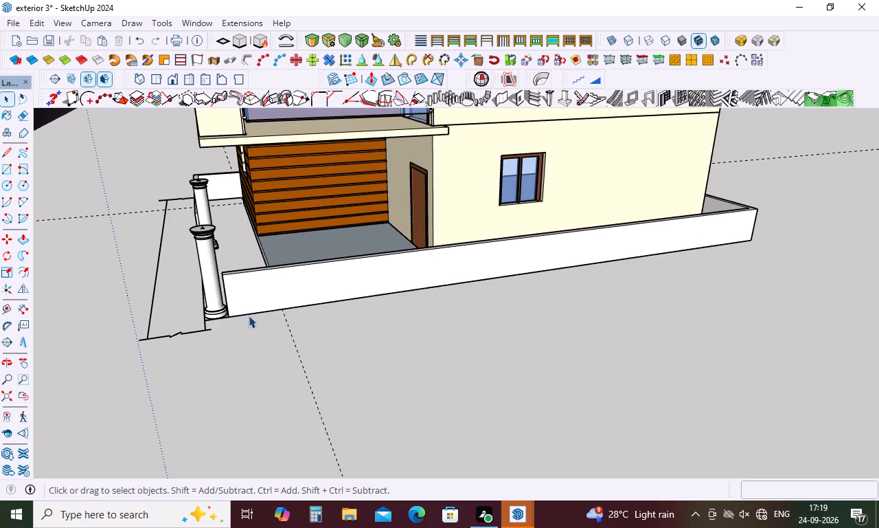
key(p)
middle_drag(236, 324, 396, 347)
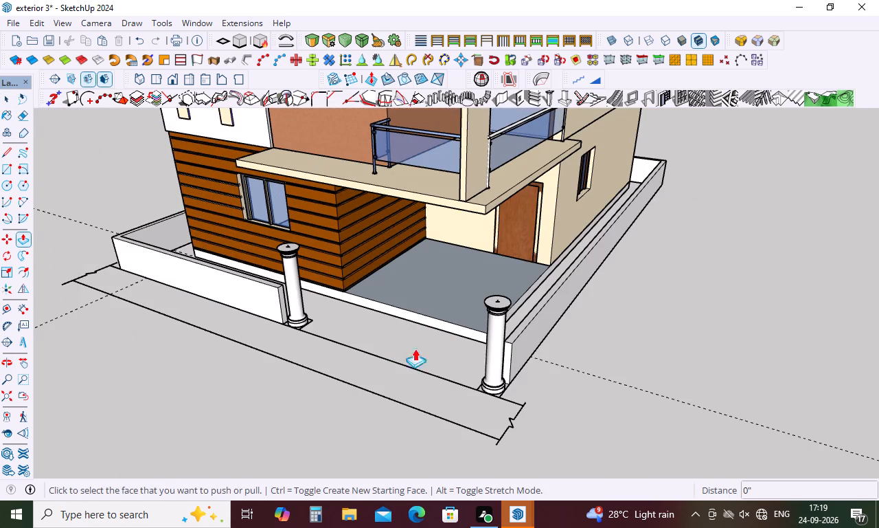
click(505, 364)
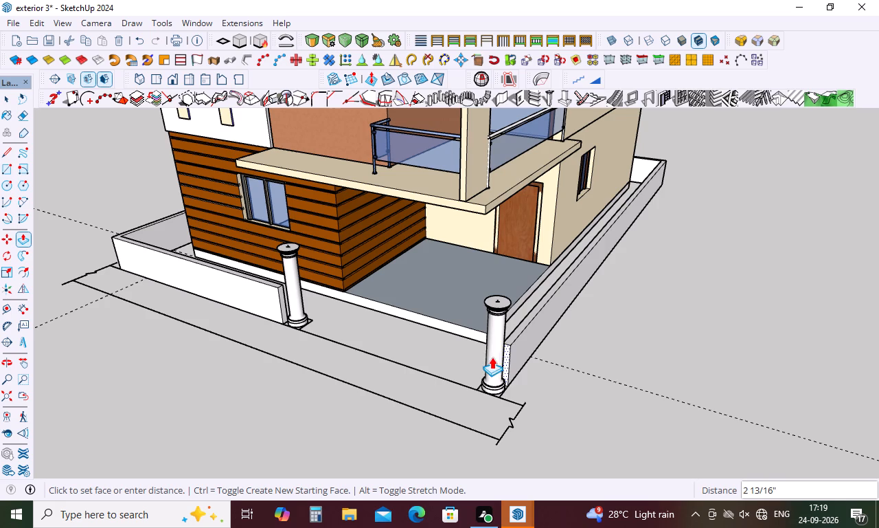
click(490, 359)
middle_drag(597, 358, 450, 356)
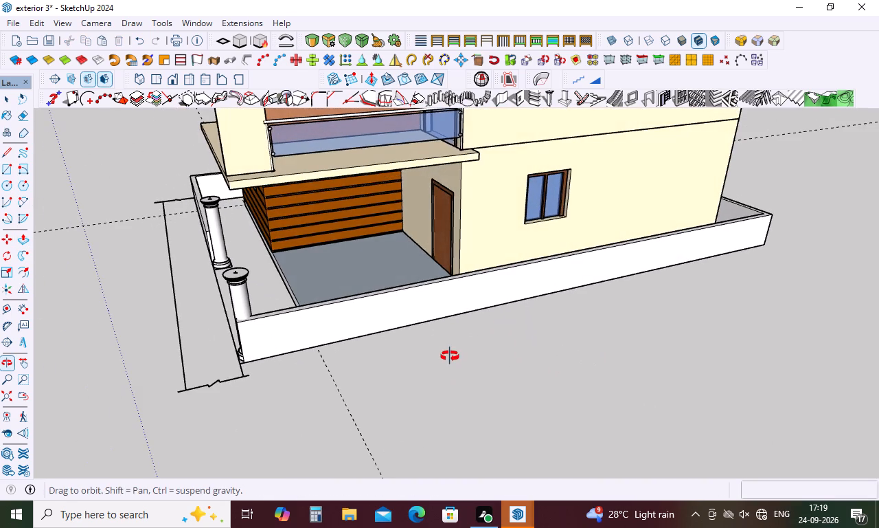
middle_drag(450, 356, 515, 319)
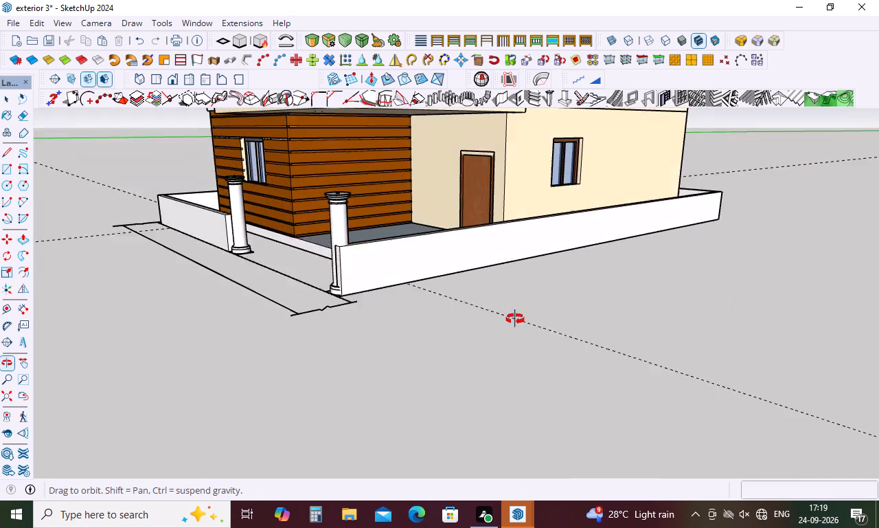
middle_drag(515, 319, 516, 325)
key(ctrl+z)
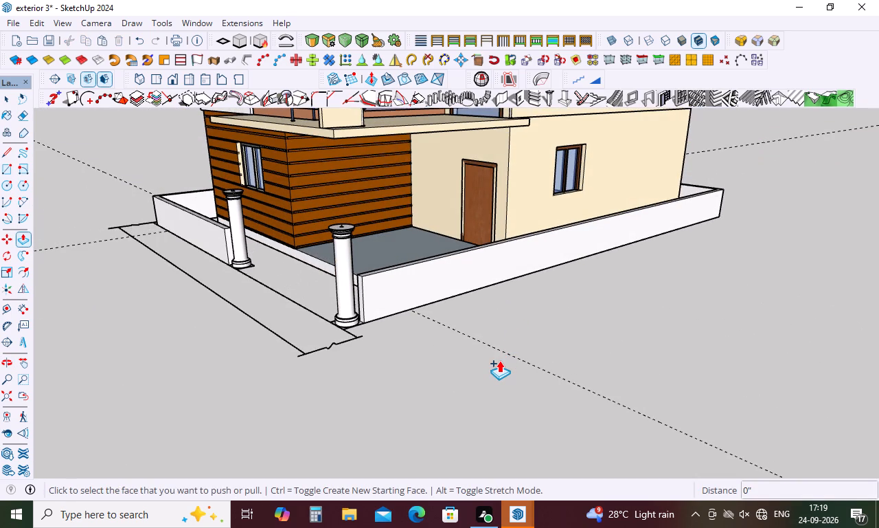
Extend the side boundary wall's front end face 4" toward the gate column and erase the leftover seam lines.
scroll(356, 283, up, 8)
click(365, 289)
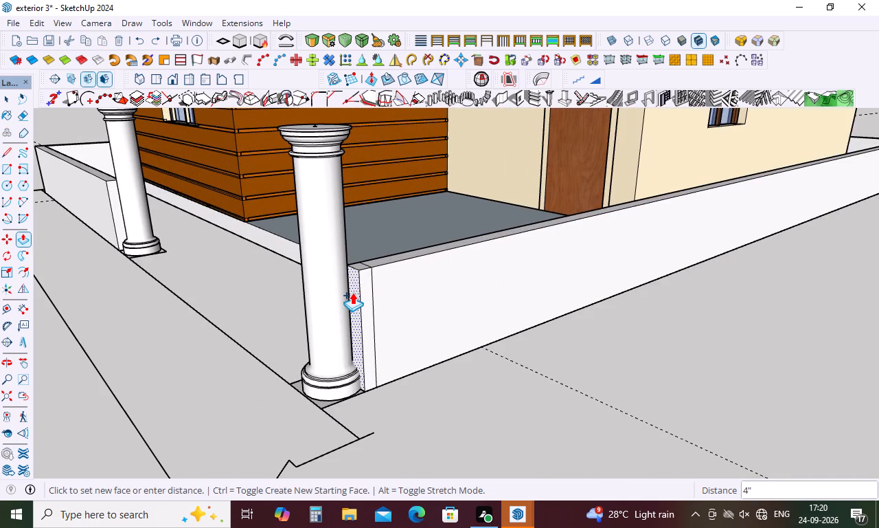
click(352, 292)
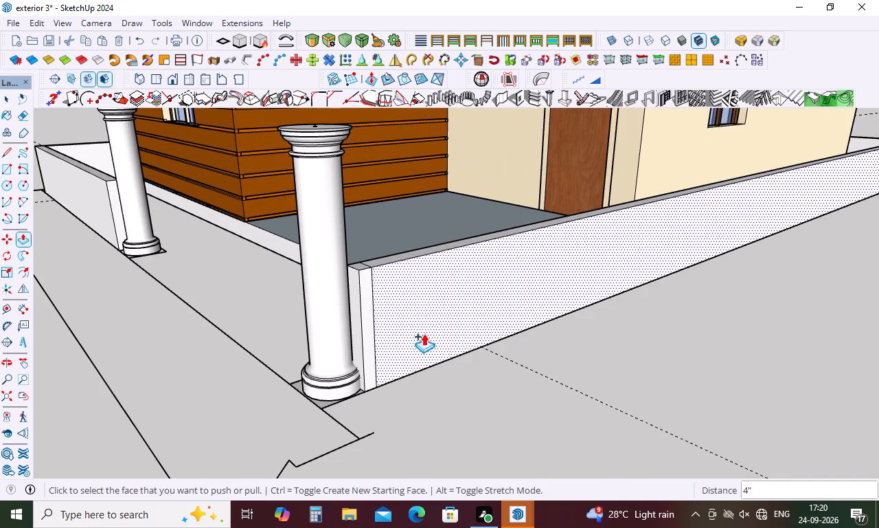
key(e)
click(375, 303)
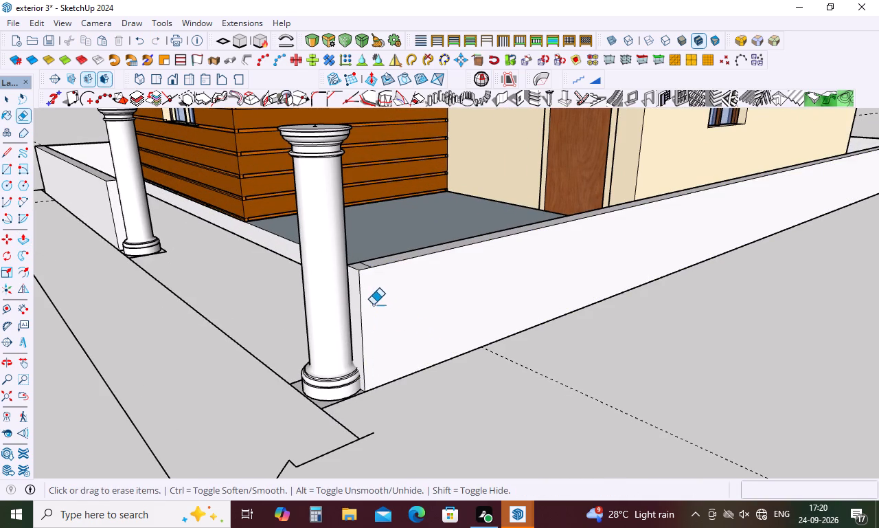
click(366, 264)
Group all the geometry connected to the side boundary wall, including the pillar base outlines.
middle_drag(391, 287, 554, 397)
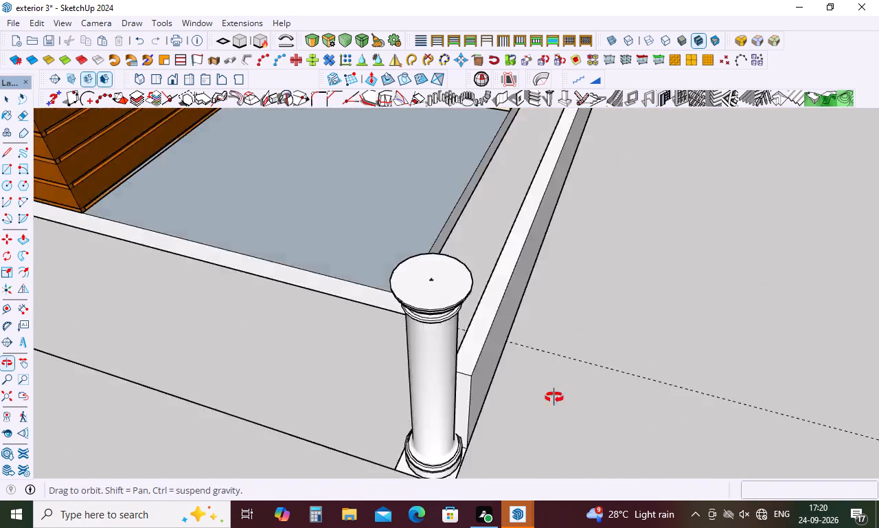
middle_drag(554, 397, 506, 317)
key(space)
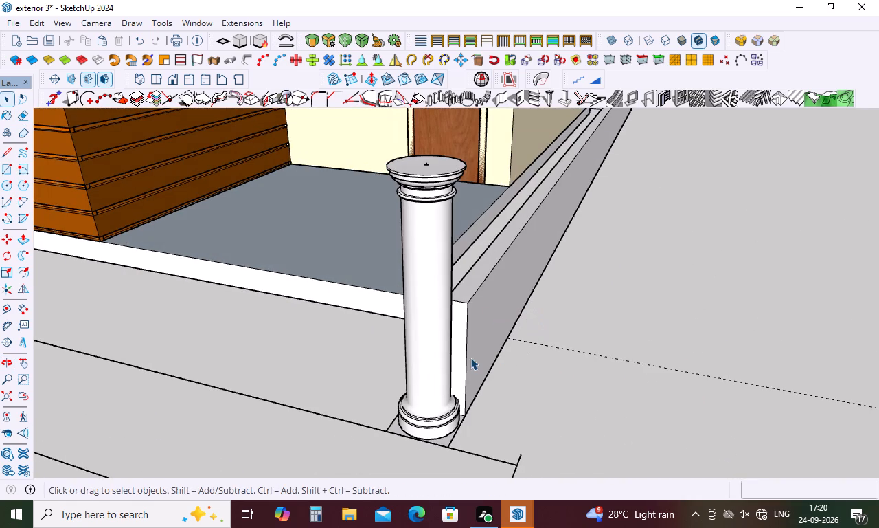
triple_click(470, 357)
click(470, 357)
right_click(470, 357)
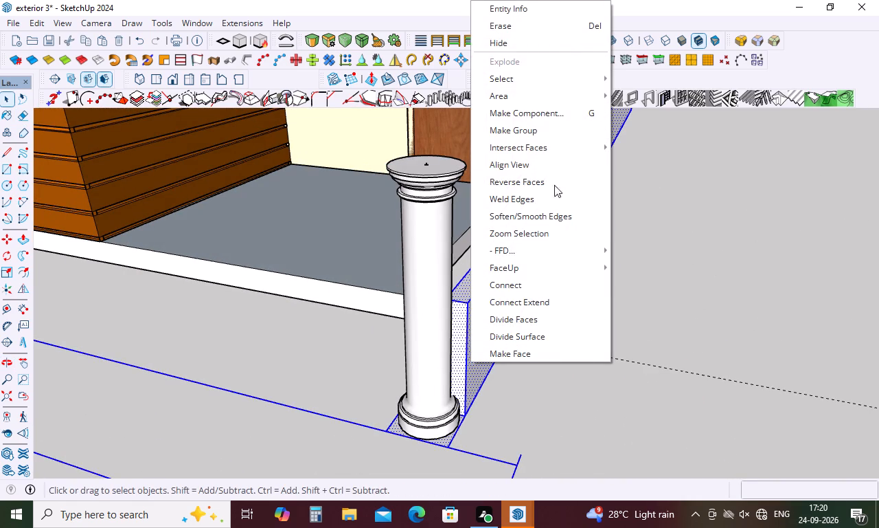
click(545, 133)
click(661, 392)
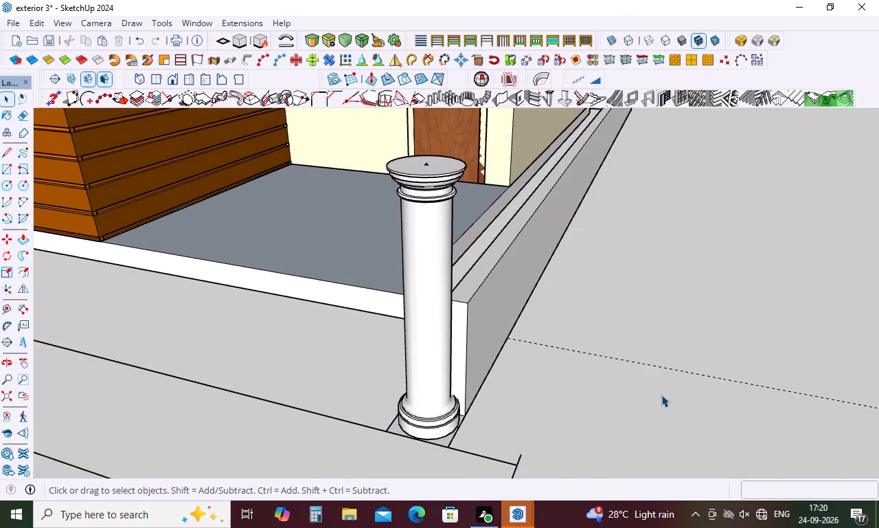
Open the house floor slab for editing and pull its front face out 4' 6" toward the front boundary wall.
scroll(667, 359, down, 7)
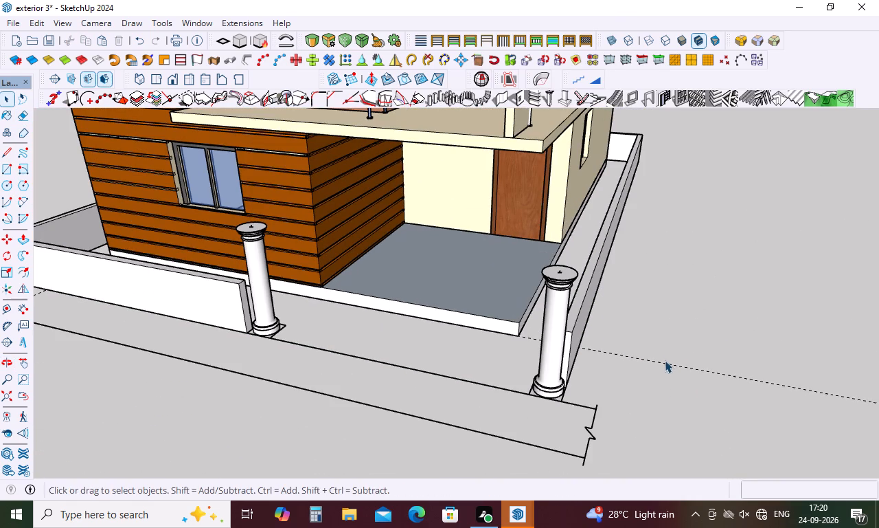
middle_drag(611, 377, 674, 373)
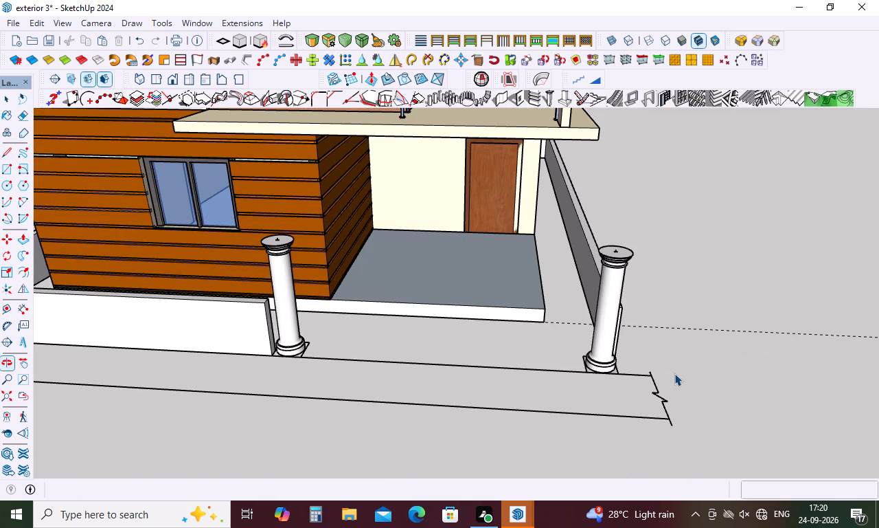
key(p)
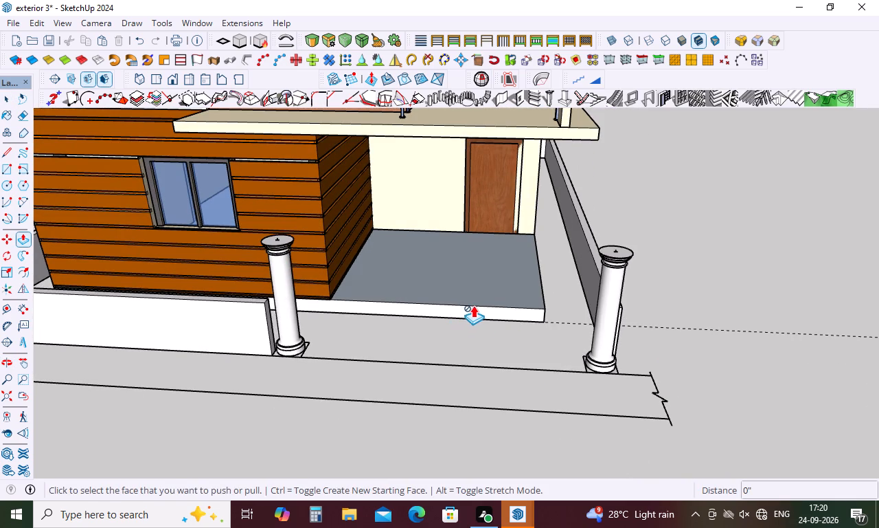
key(space)
click(479, 302)
double_click(479, 302)
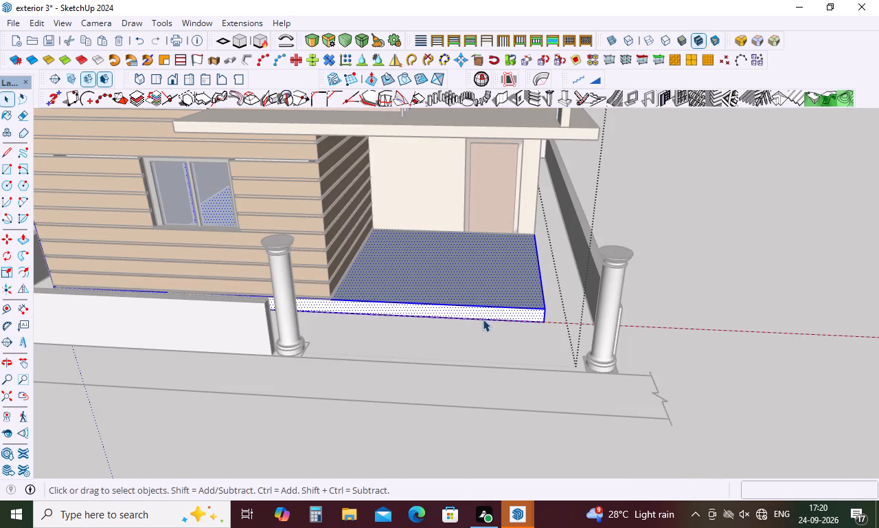
key(p)
click(480, 311)
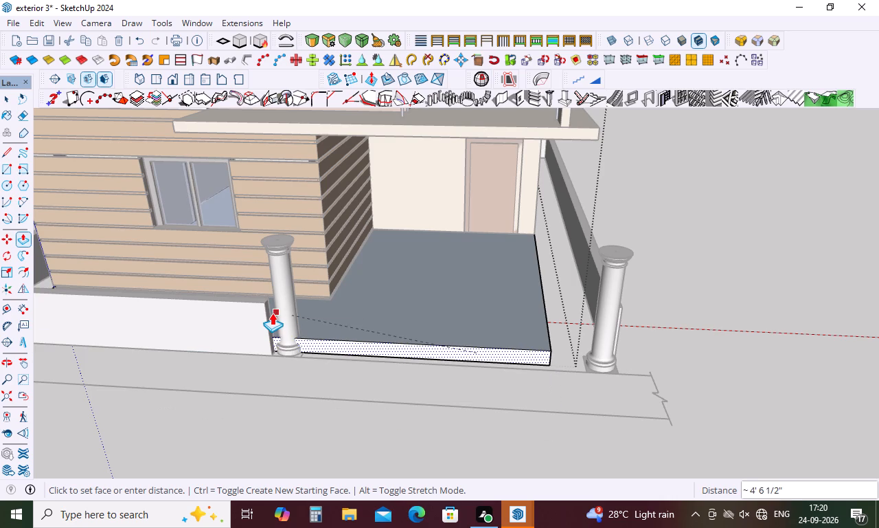
scroll(265, 305, up, 8)
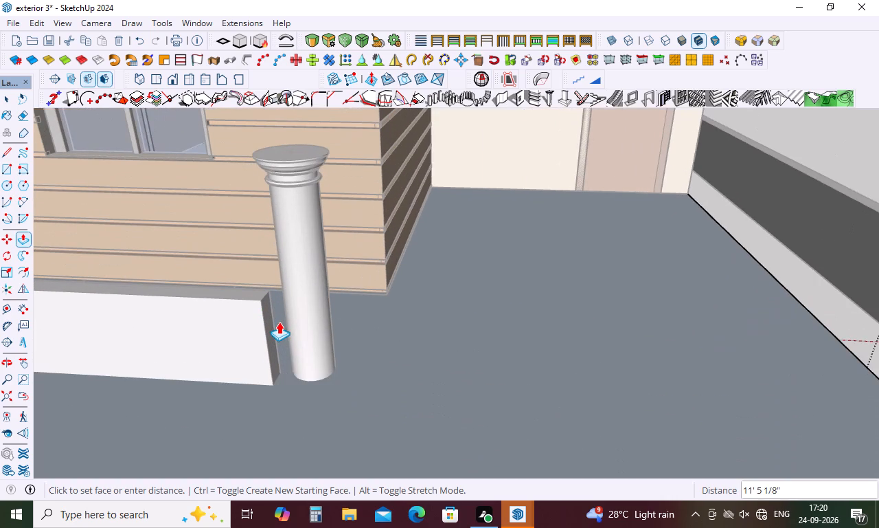
click(276, 339)
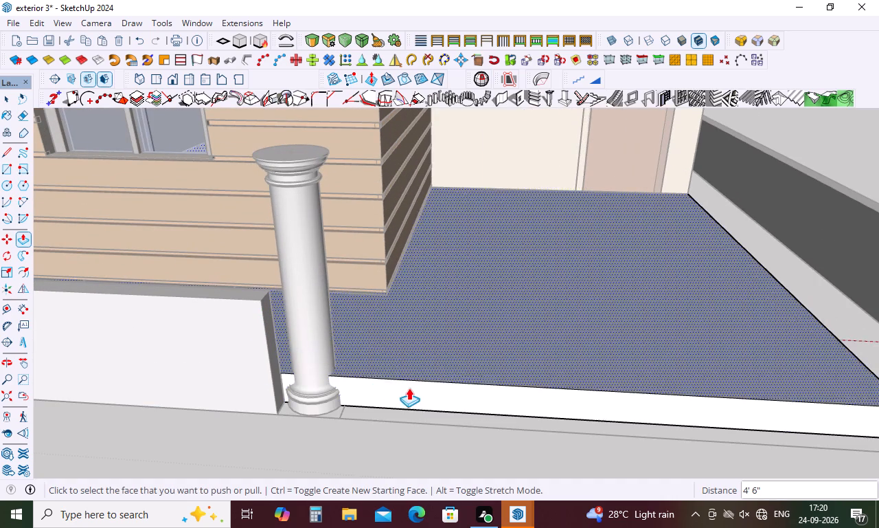
Pull the floor slab's side face on the balcony side out about 2' to the side boundary wall.
scroll(399, 336, down, 7)
middle_drag(626, 315, 423, 324)
middle_drag(423, 324, 440, 371)
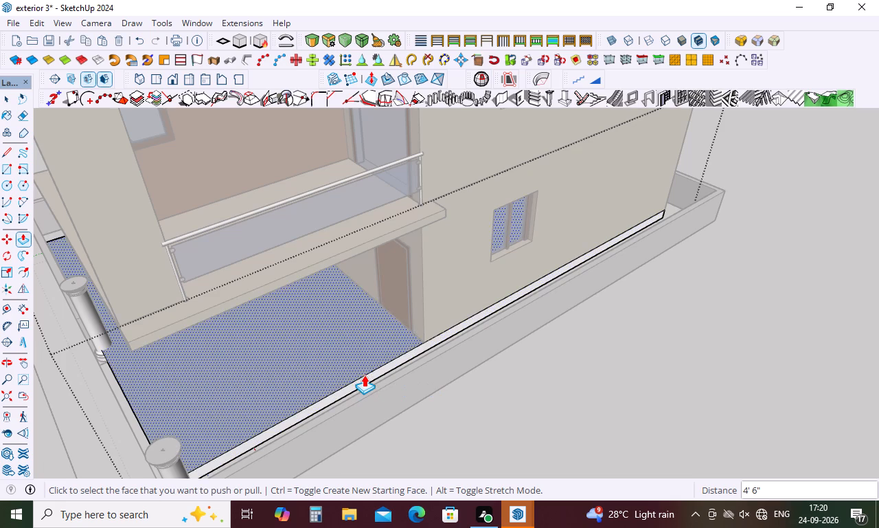
click(365, 376)
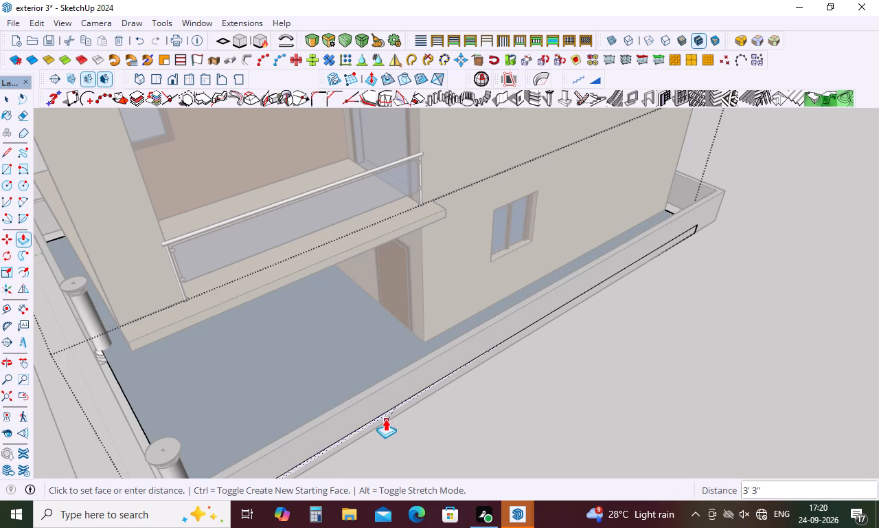
middle_drag(372, 376, 557, 276)
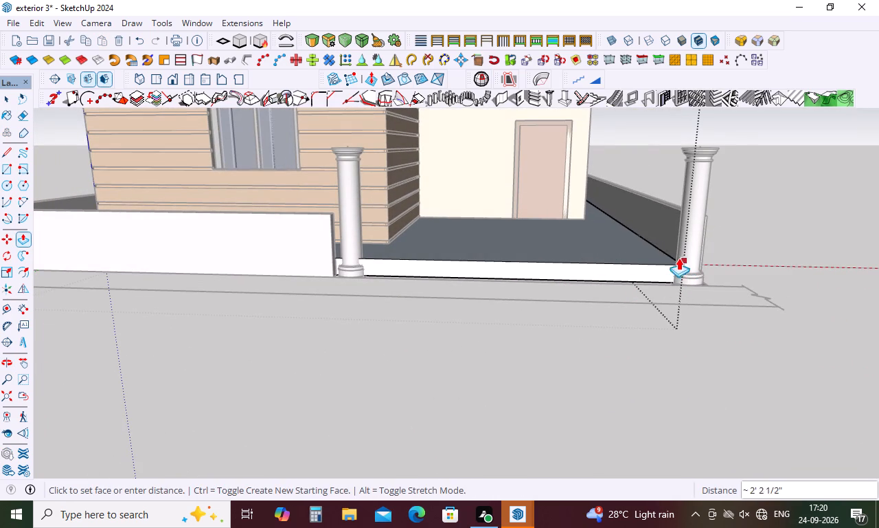
click(676, 242)
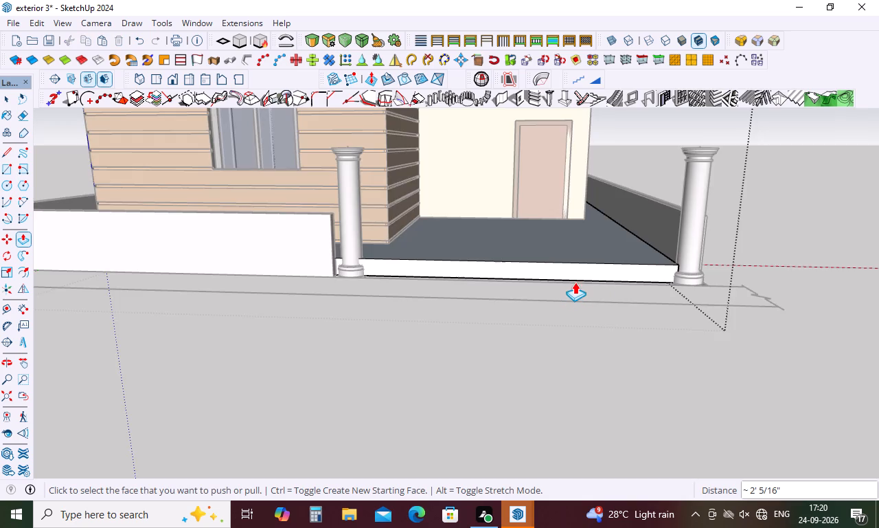
Pull the slab's front side section beside the wood-clad wall out 2' 3 11/16" toward the opposite side boundary wall.
scroll(575, 282, down, 11)
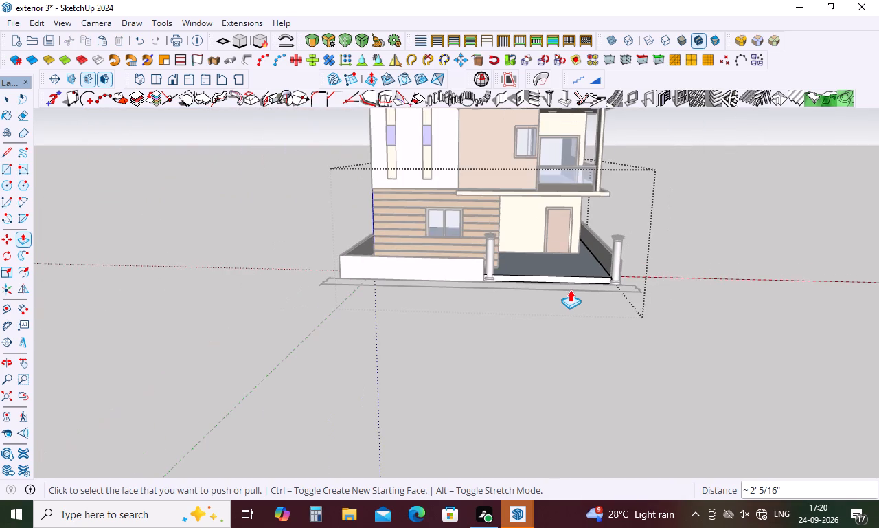
scroll(530, 297, down, 1)
middle_drag(527, 298, 575, 368)
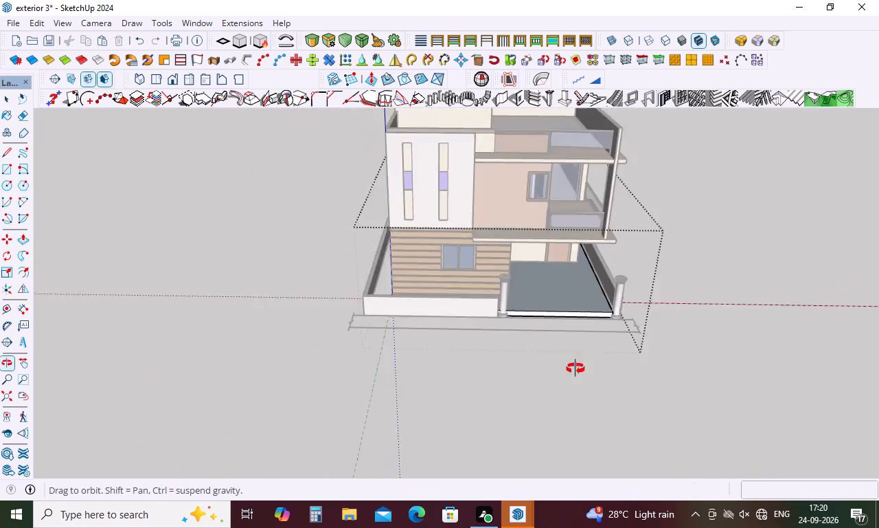
middle_drag(575, 368, 727, 373)
scroll(457, 296, up, 4)
middle_drag(455, 295, 457, 333)
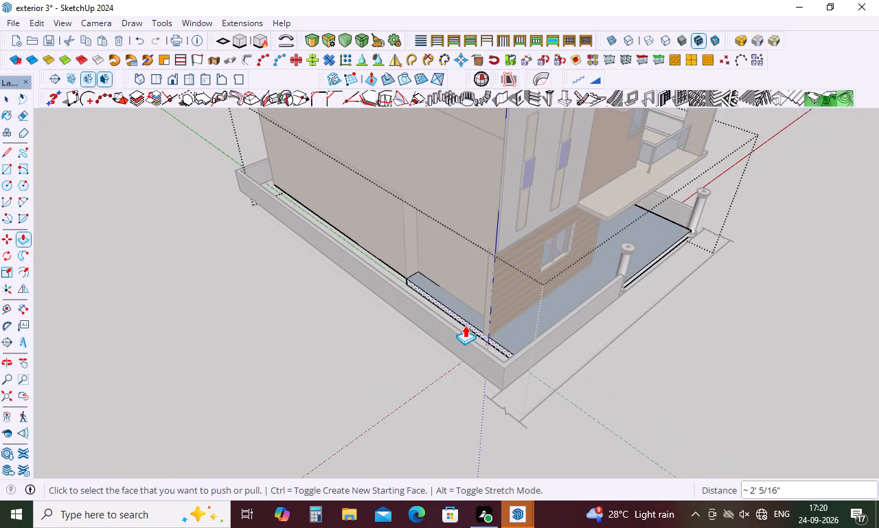
click(465, 325)
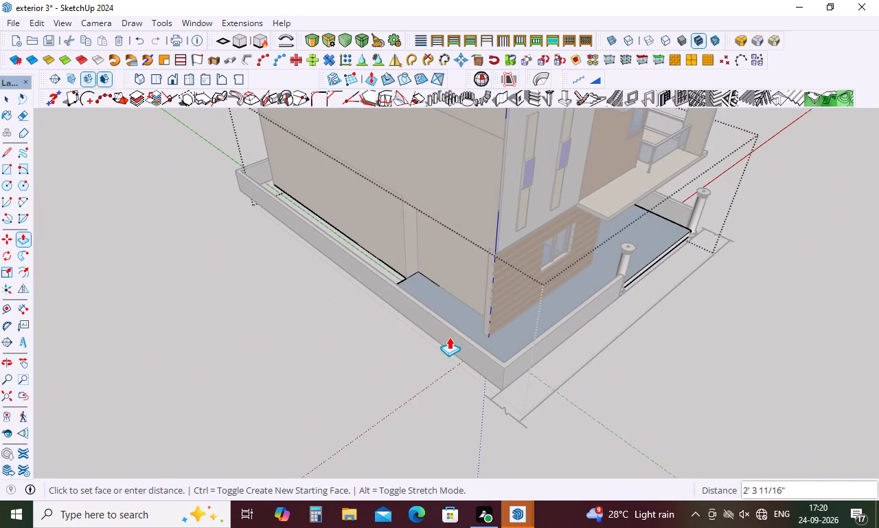
click(449, 337)
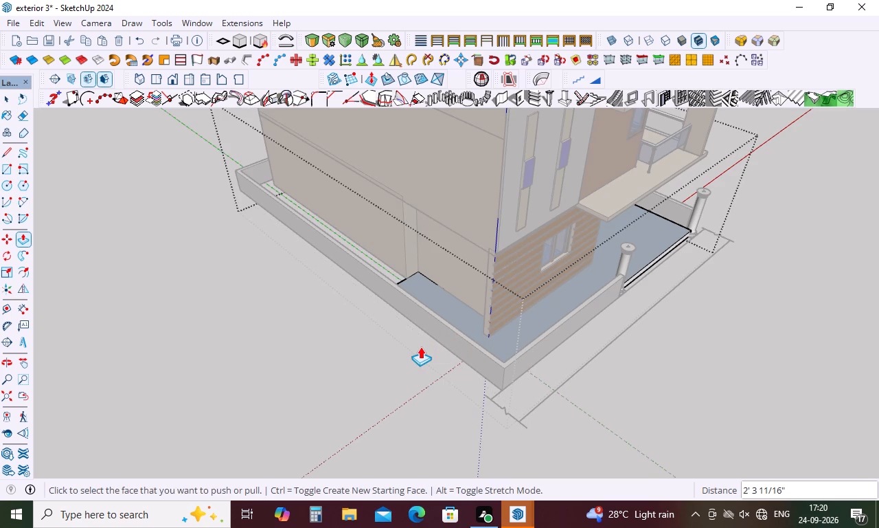
Working from beneath the house, pull the slab's remaining recessed faces on that side out 3' 6" toward the boundary wall.
scroll(420, 346, down, 3)
middle_drag(422, 348, 648, 346)
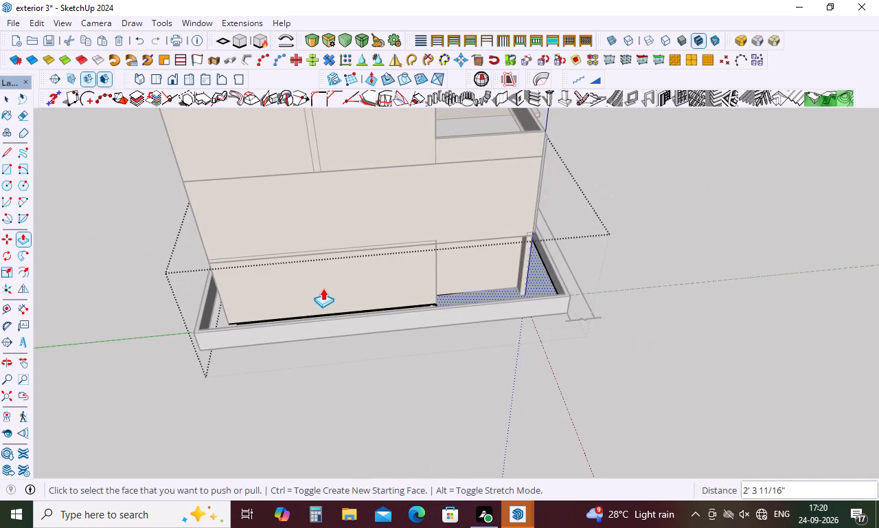
middle_drag(321, 311, 321, 340)
scroll(321, 335, up, 8)
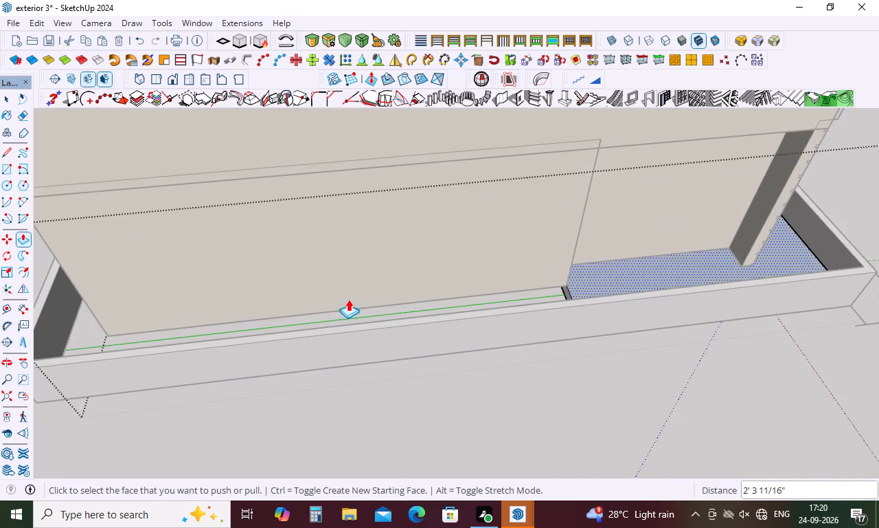
middle_drag(407, 298, 429, 116)
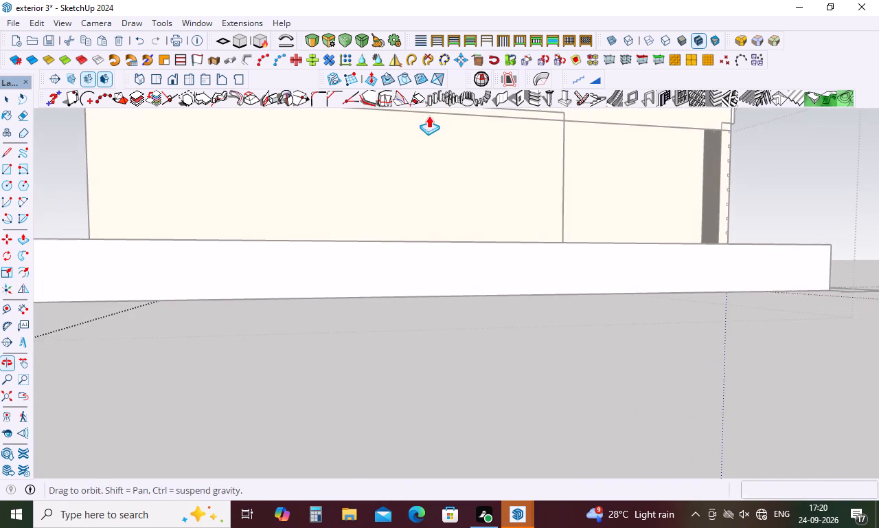
middle_drag(437, 235, 449, 168)
click(461, 256)
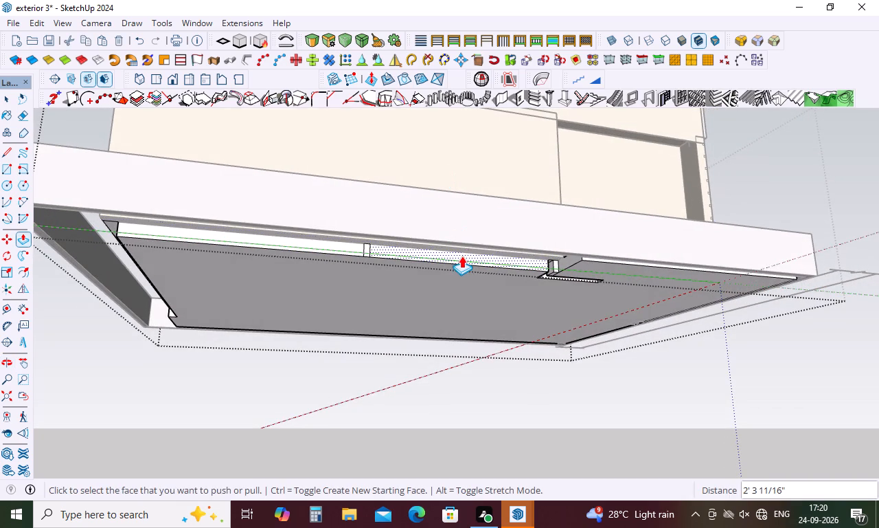
click(473, 218)
click(282, 237)
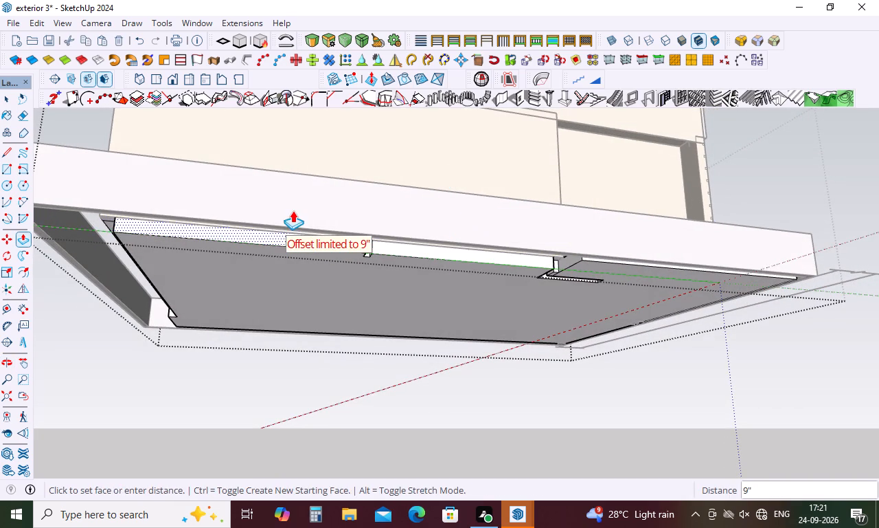
click(297, 203)
click(253, 230)
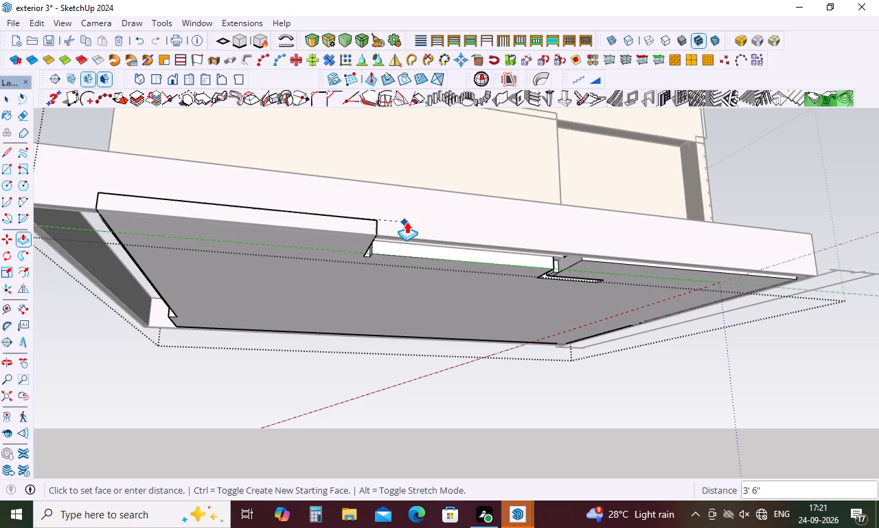
click(49, 199)
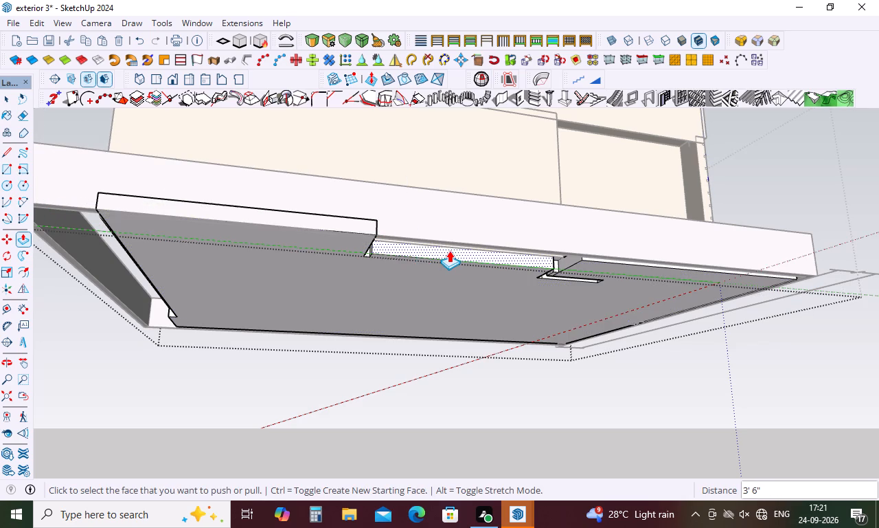
click(435, 248)
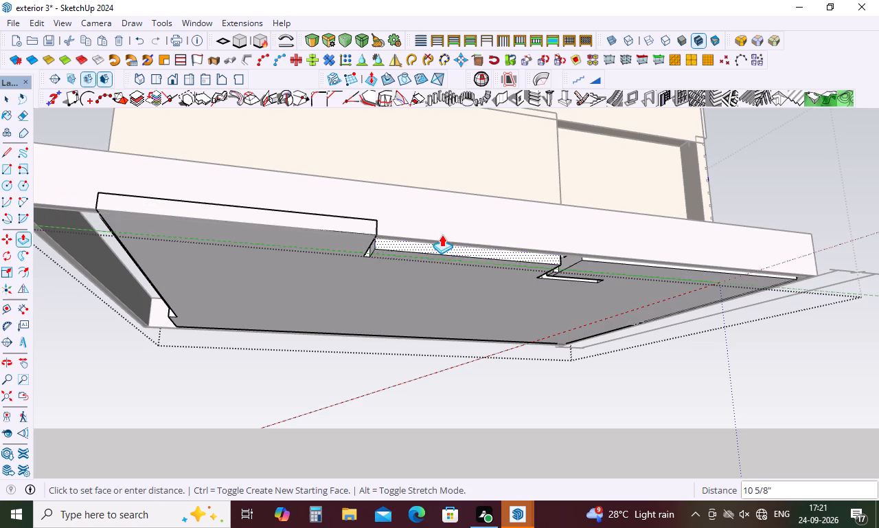
click(378, 203)
Level the stepped sections of the slab's rear edge and pull them out to the rear boundary wall, the last ones by 3' 3".
scroll(465, 255, down, 3)
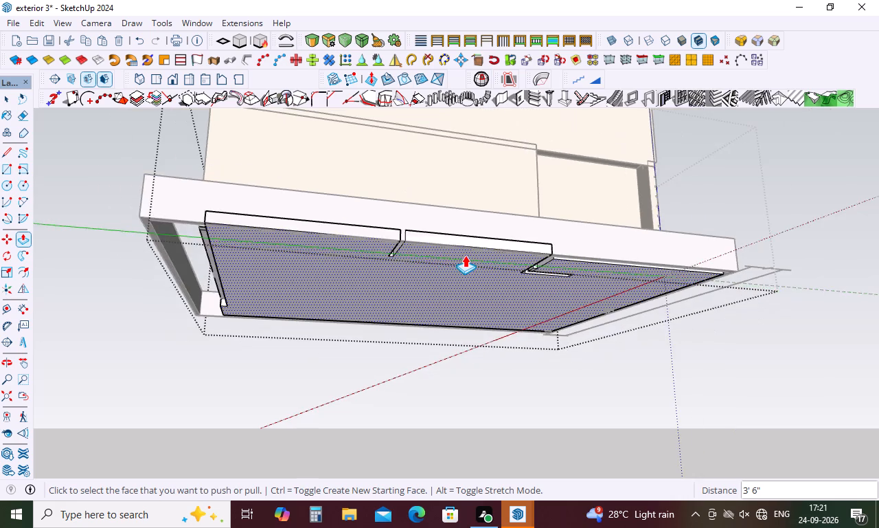
middle_drag(465, 255, 654, 267)
click(439, 224)
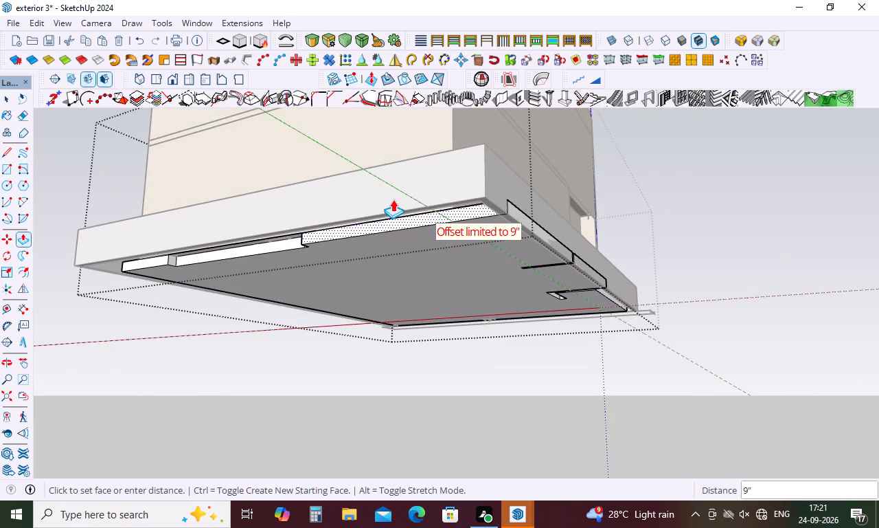
click(386, 190)
double_click(263, 243)
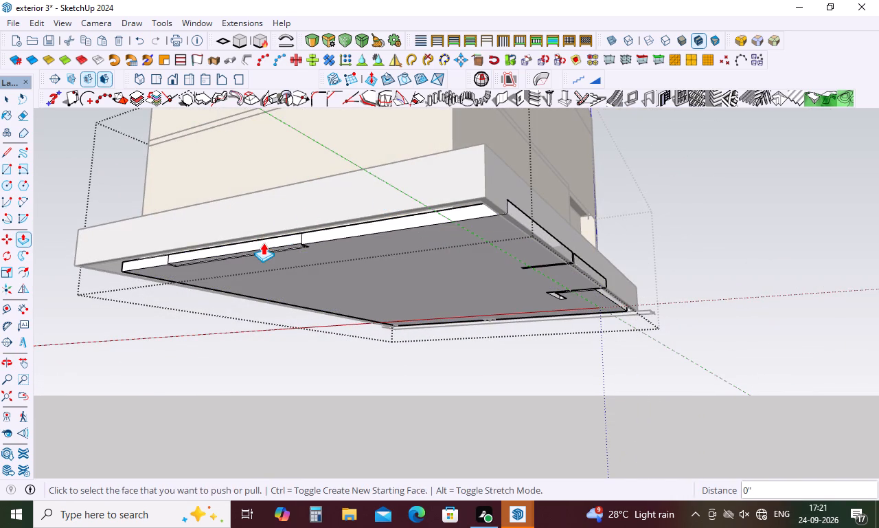
double_click(158, 252)
double_click(151, 255)
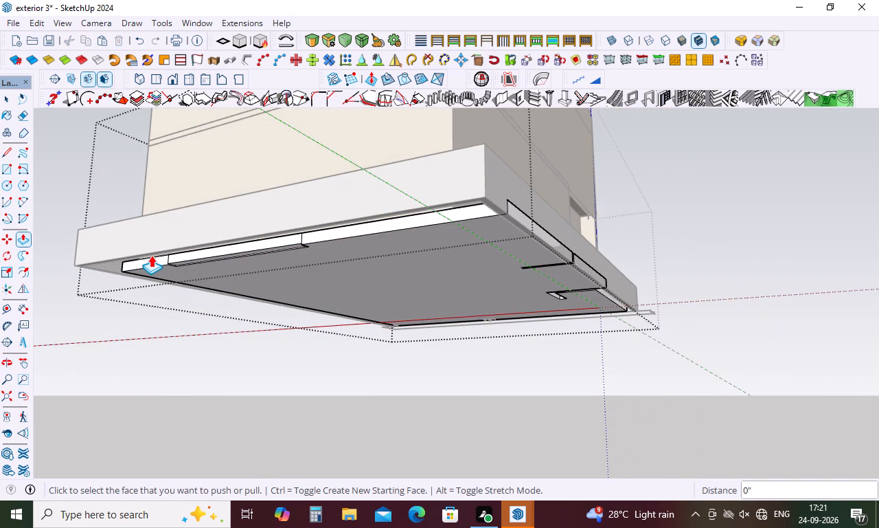
double_click(147, 260)
middle_drag(253, 269, 365, 258)
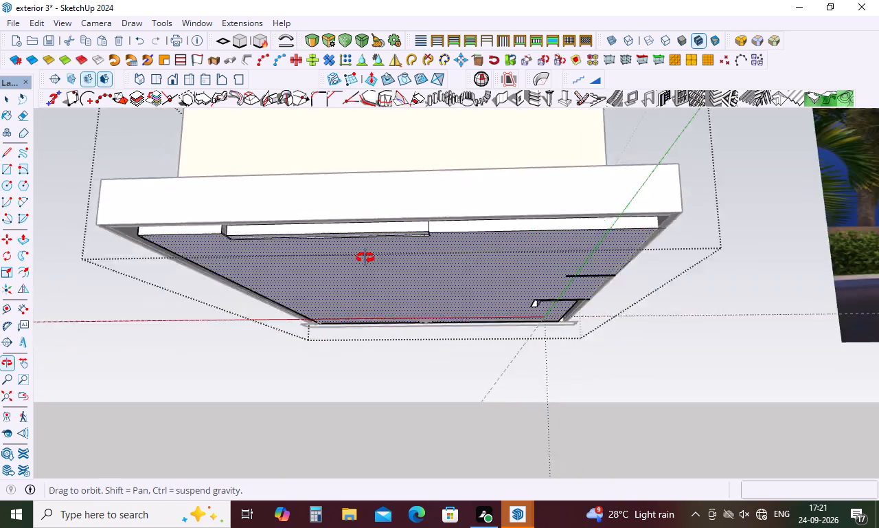
middle_drag(365, 258, 400, 221)
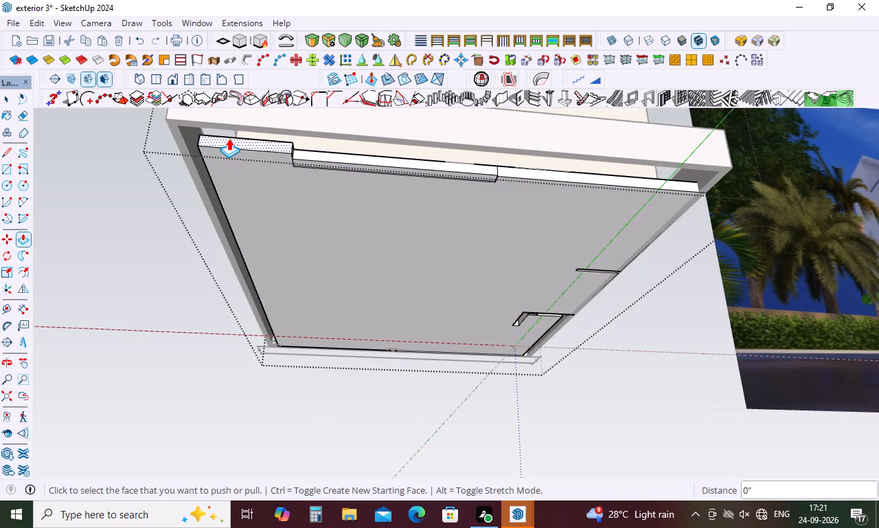
double_click(229, 138)
click(242, 131)
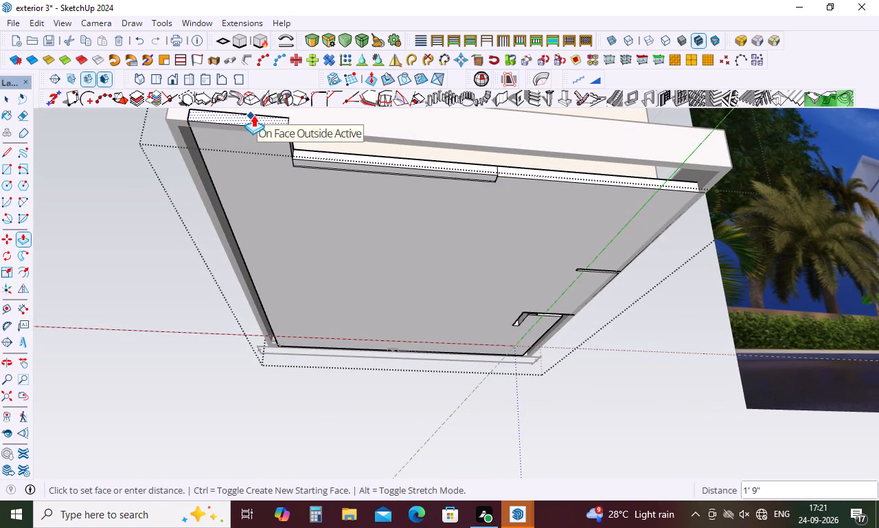
click(258, 111)
click(375, 157)
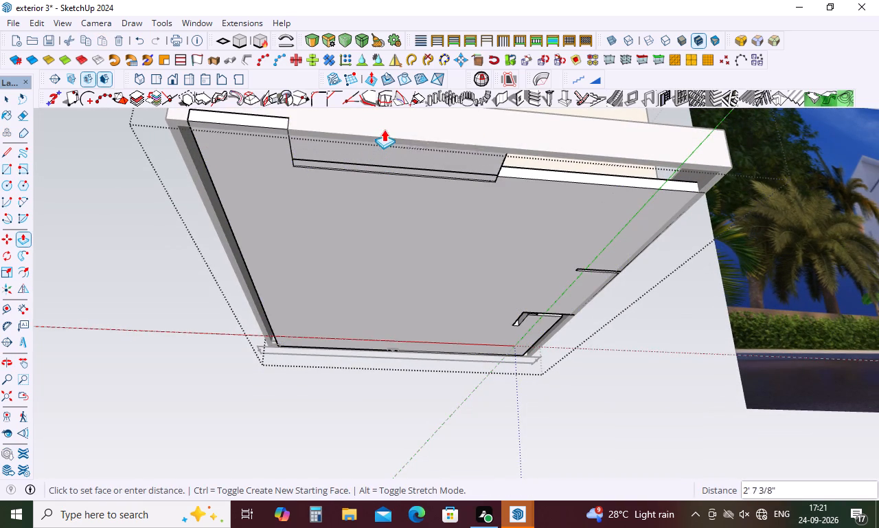
click(386, 124)
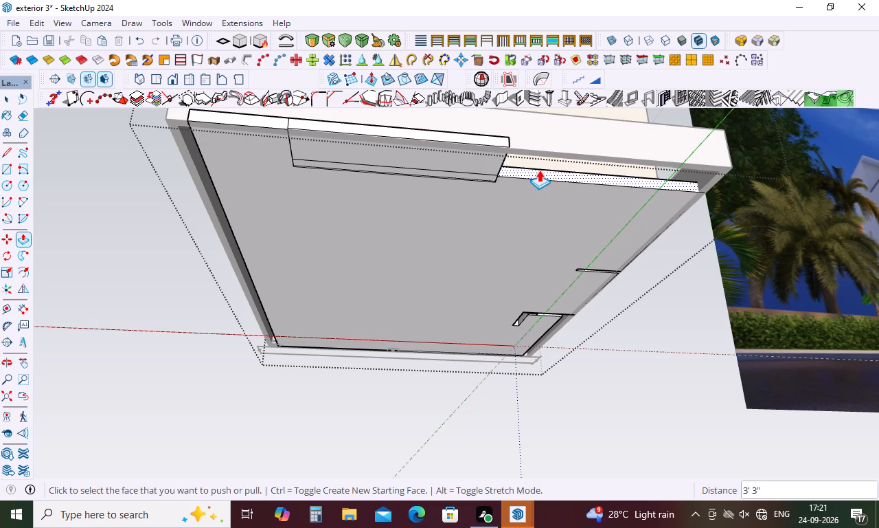
click(539, 170)
click(543, 140)
Reverse the floor slab's top face and leave the slab's editing mode.
scroll(523, 195, down, 4)
middle_drag(515, 201, 516, 212)
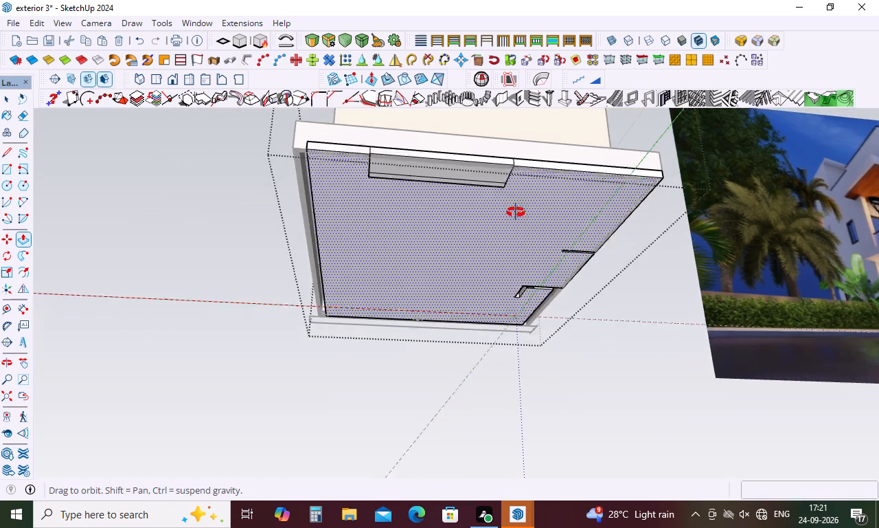
middle_drag(516, 212, 735, 221)
scroll(486, 219, up, 8)
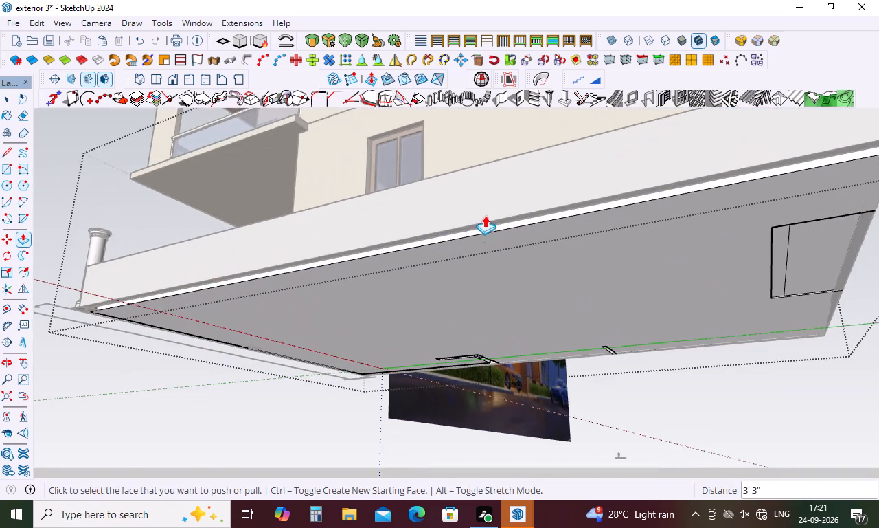
middle_drag(479, 229, 496, 140)
middle_drag(494, 142, 549, 225)
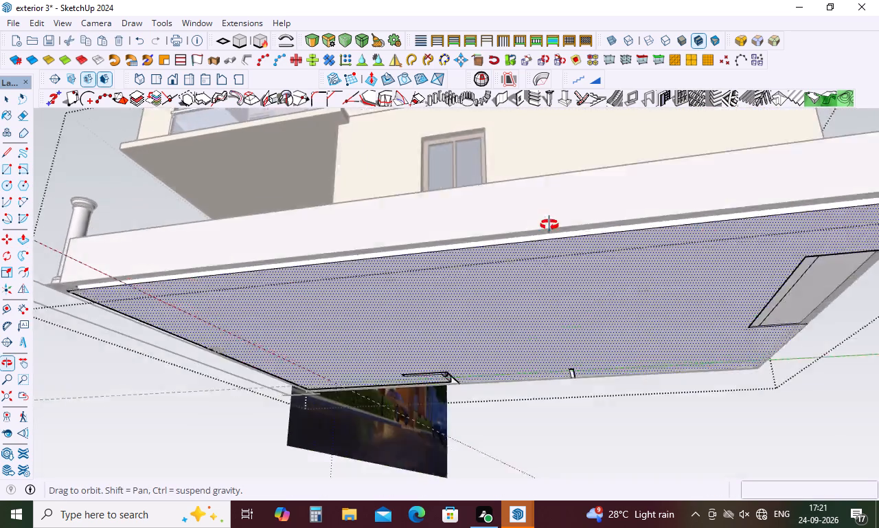
middle_drag(549, 225, 598, 425)
scroll(565, 353, down, 6)
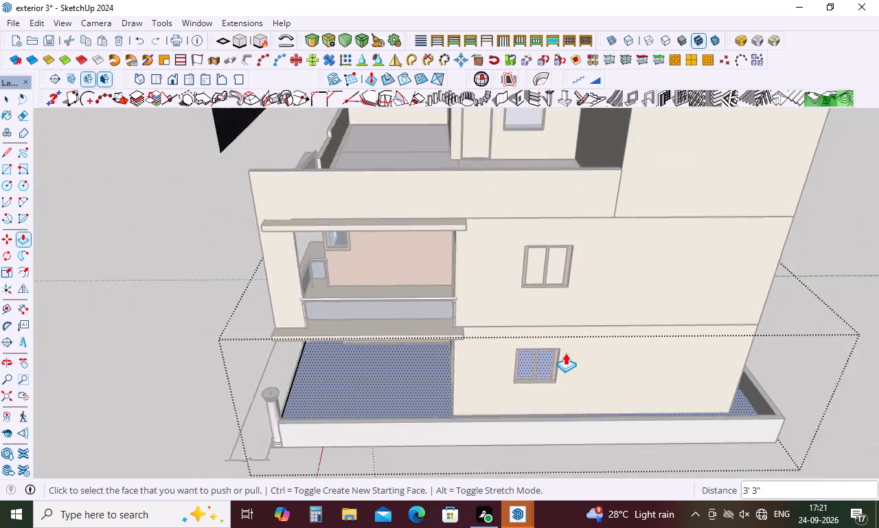
scroll(565, 353, down, 3)
middle_drag(547, 376, 836, 292)
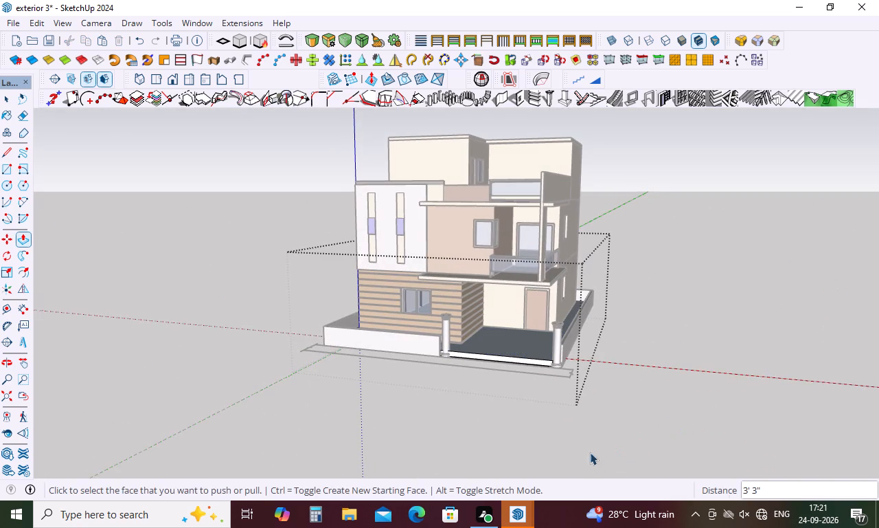
key(space)
click(501, 344)
right_click(502, 344)
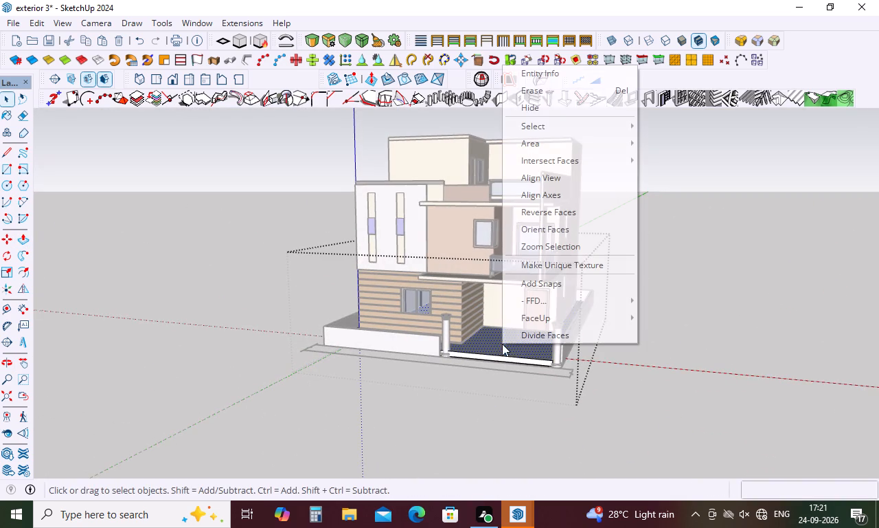
click(555, 210)
click(580, 465)
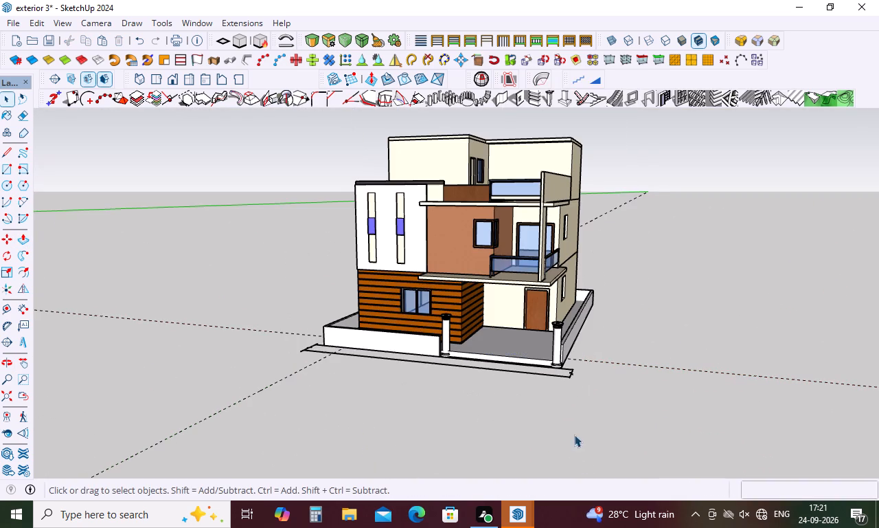
Open the floor slab and move its front top edge at the gate opening about 2' 5 7/16" toward the house, forming a ramp.
middle_drag(553, 401, 564, 448)
double_click(505, 372)
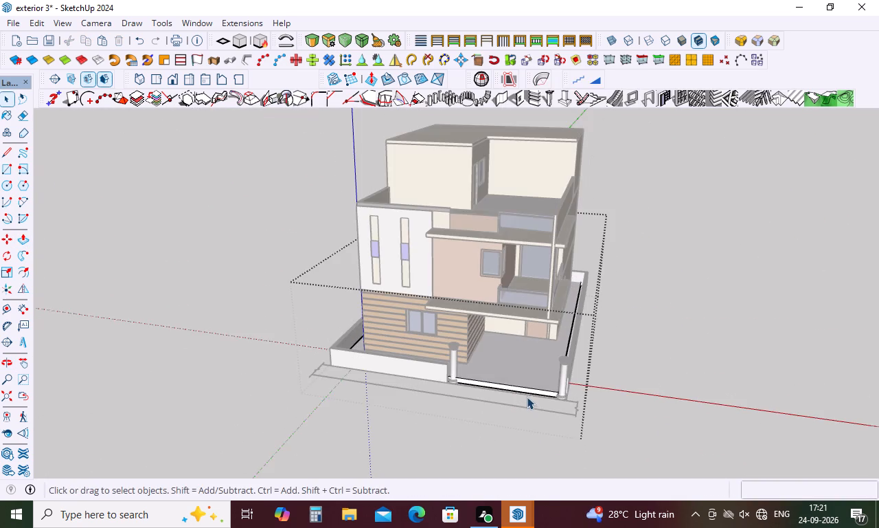
scroll(529, 399, up, 3)
middle_drag(569, 410, 624, 379)
scroll(617, 368, up, 7)
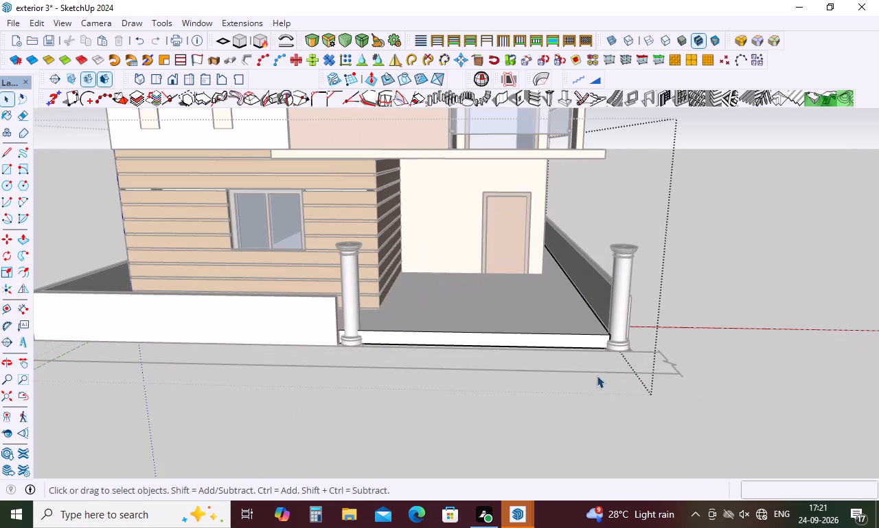
key(m)
scroll(393, 337, up, 8)
click(394, 328)
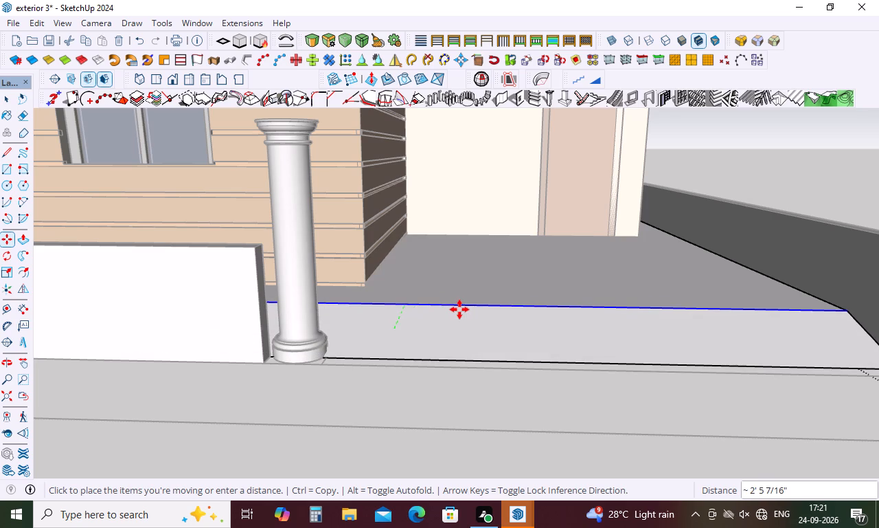
click(459, 309)
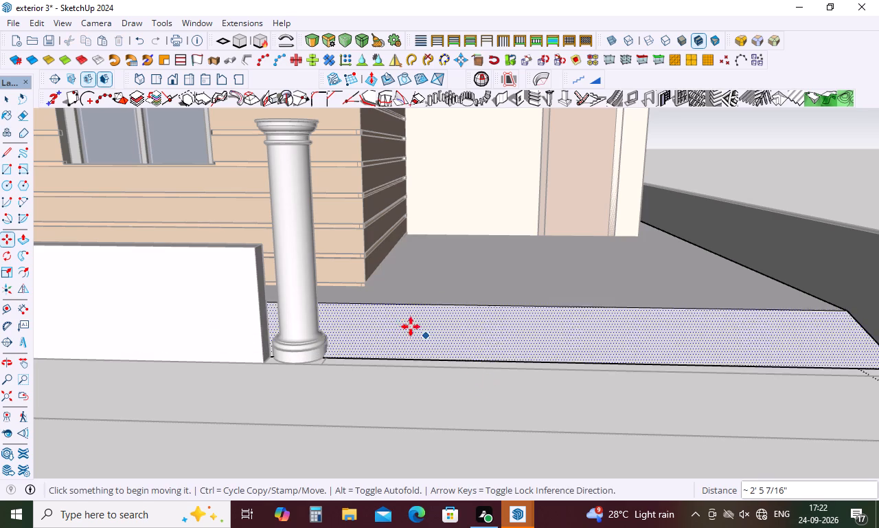
scroll(409, 325, down, 9)
middle_drag(489, 379, 455, 426)
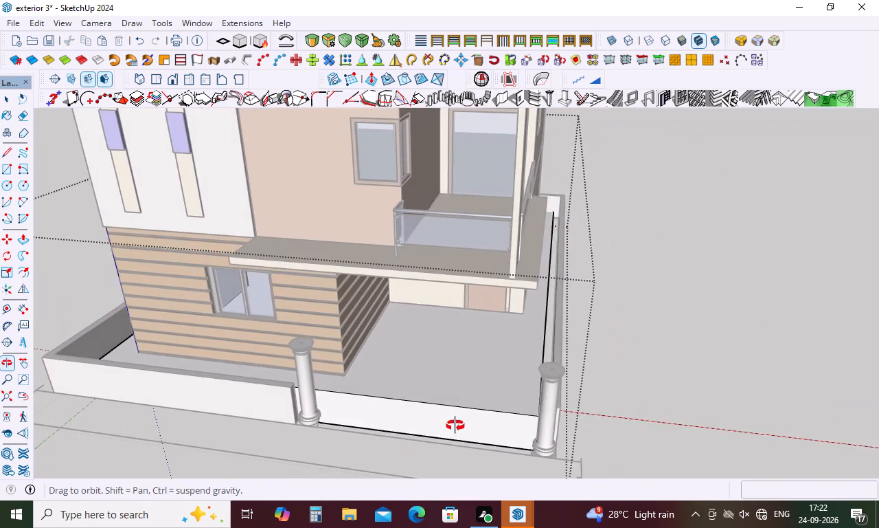
middle_drag(455, 426, 432, 349)
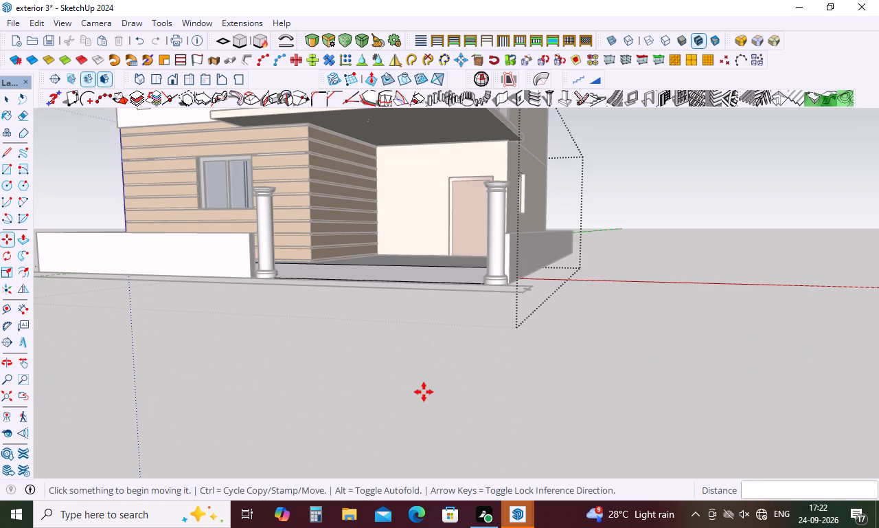
Examine the slab's top face and sloped front, comparing the house entrance with the reference photo.
key(space)
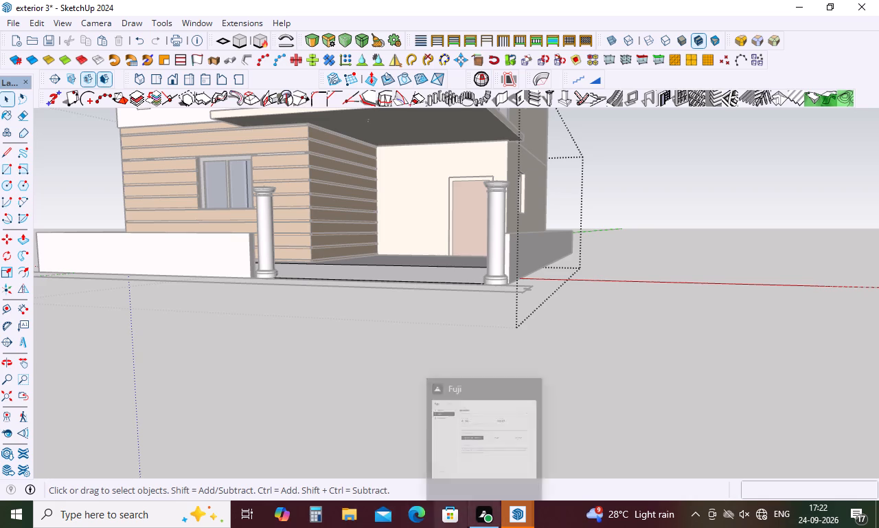
key(space)
middle_drag(442, 424, 488, 498)
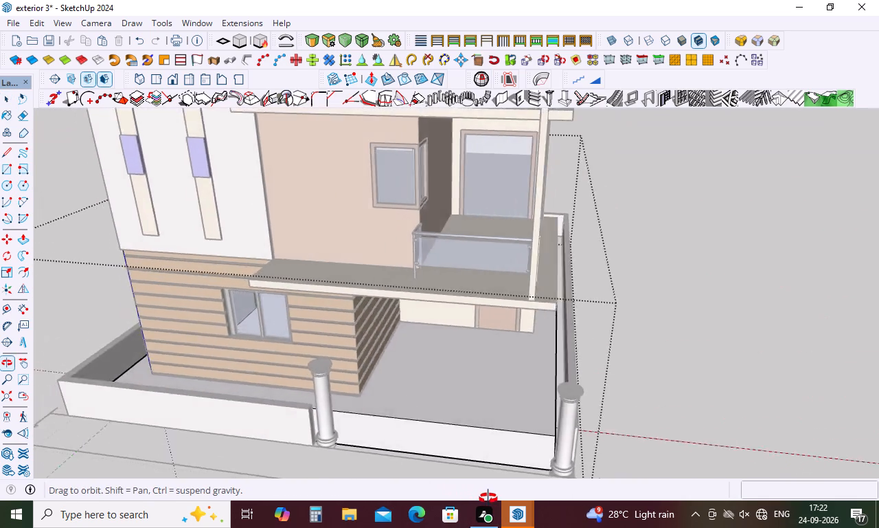
middle_drag(488, 498, 517, 465)
scroll(482, 358, down, 3)
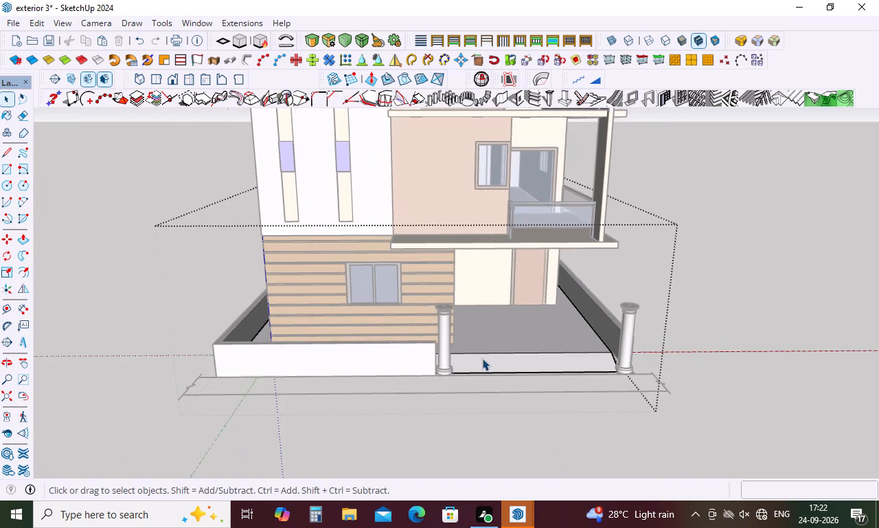
click(510, 343)
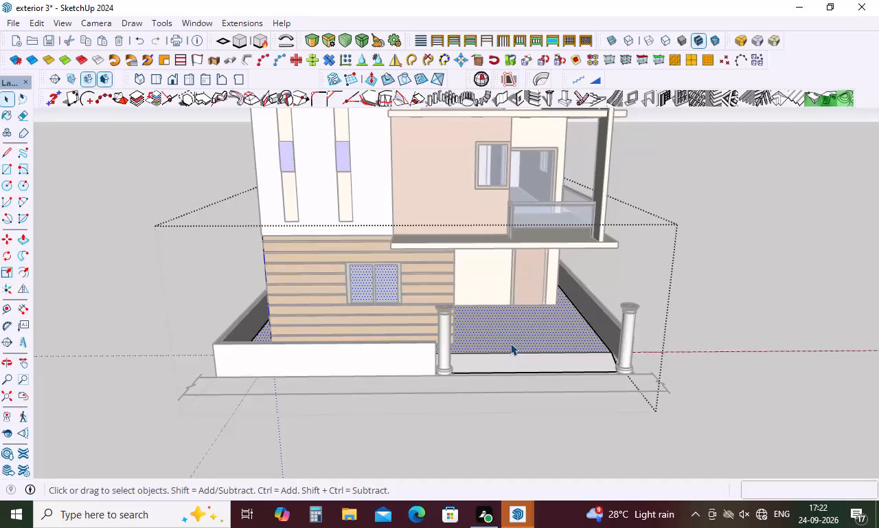
double_click(510, 343)
click(525, 428)
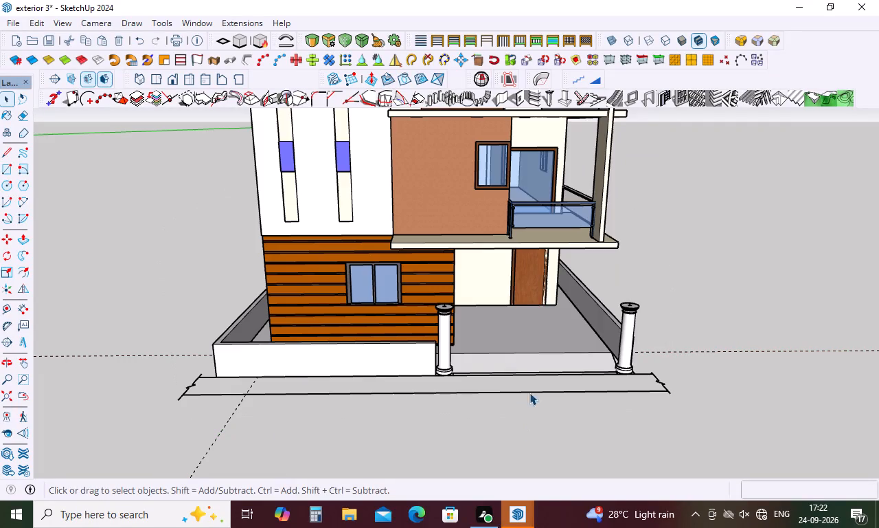
click(535, 345)
double_click(535, 345)
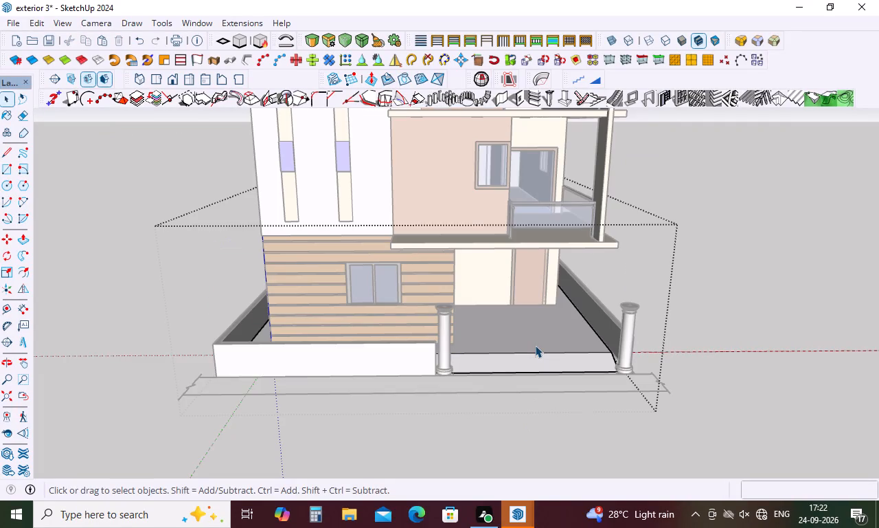
click(535, 345)
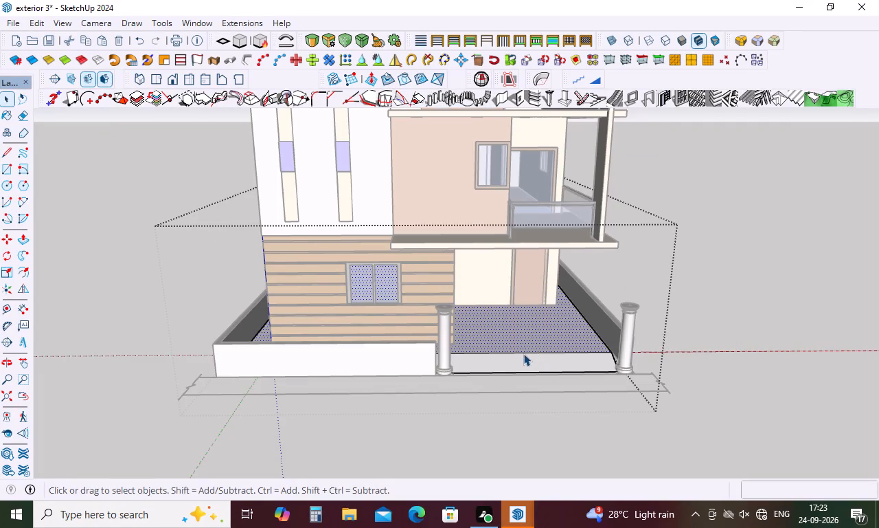
middle_drag(496, 346, 462, 327)
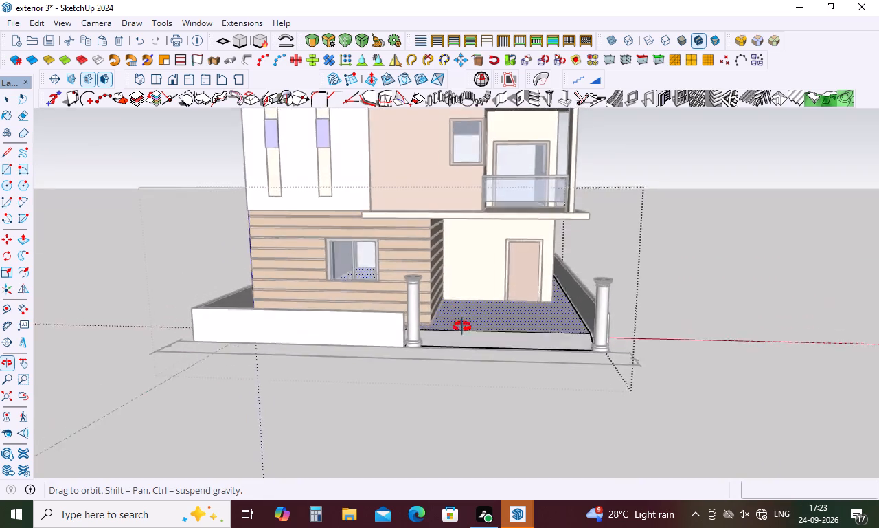
middle_drag(462, 327, 412, 412)
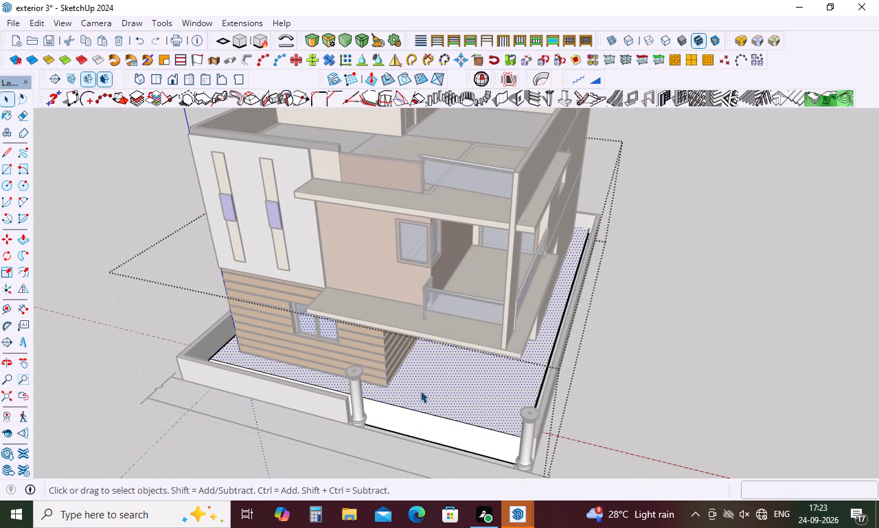
scroll(412, 360, down, 8)
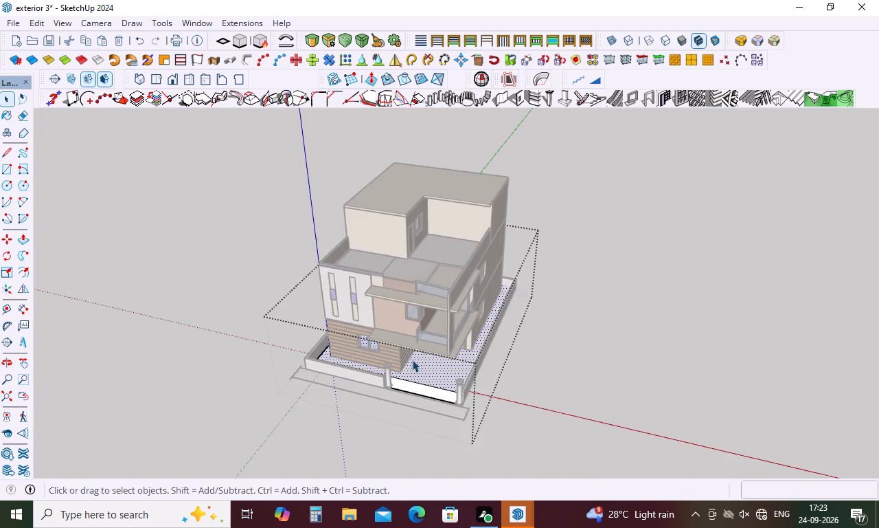
scroll(412, 360, down, 10)
scroll(122, 342, up, 4)
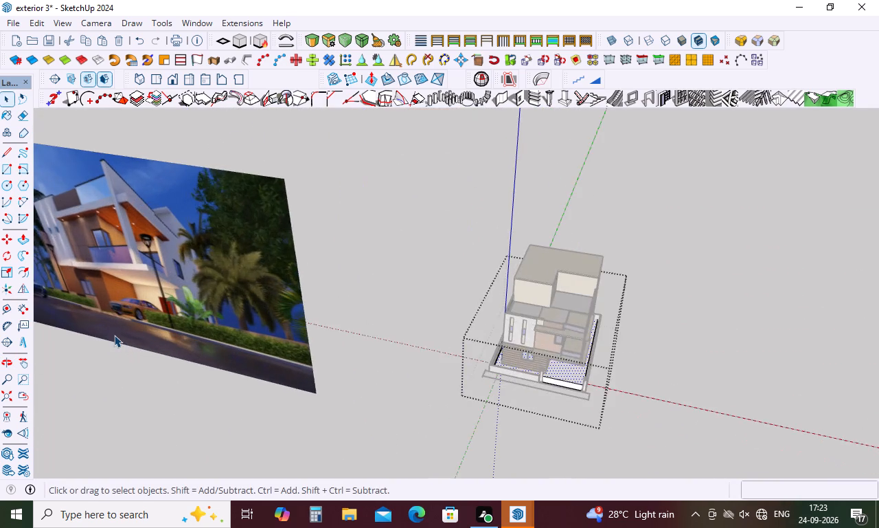
scroll(114, 335, up, 5)
scroll(115, 319, down, 9)
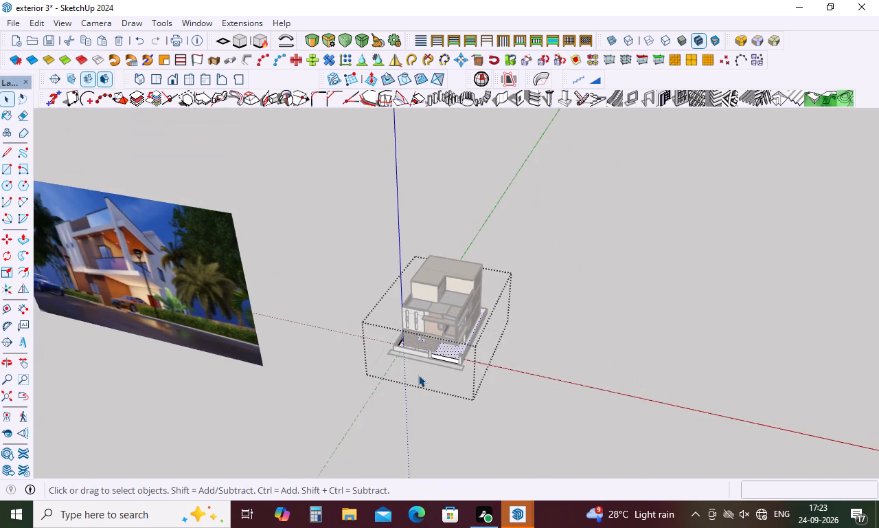
middle_drag(457, 356, 461, 319)
scroll(450, 368, up, 9)
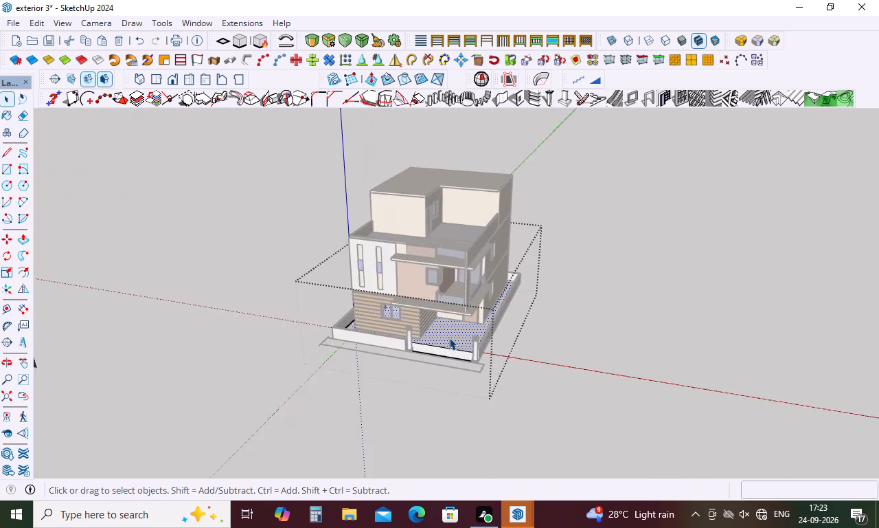
scroll(454, 338, up, 4)
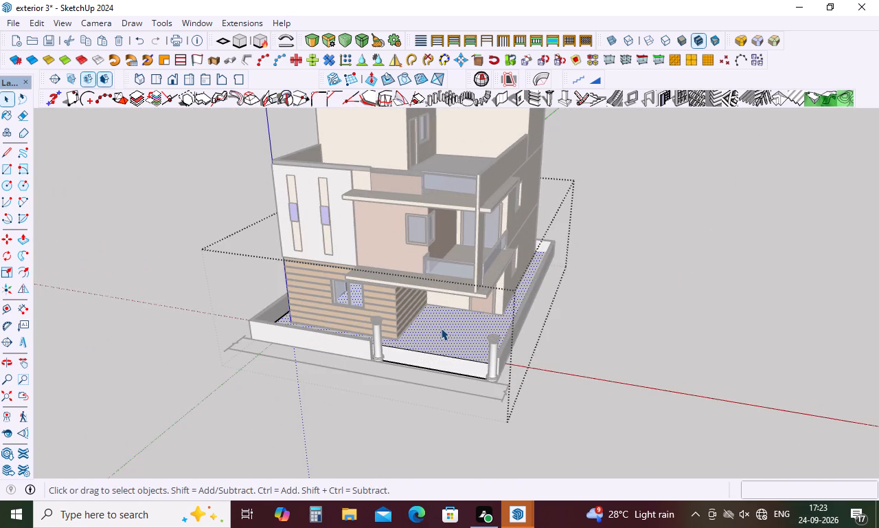
key(space)
click(536, 435)
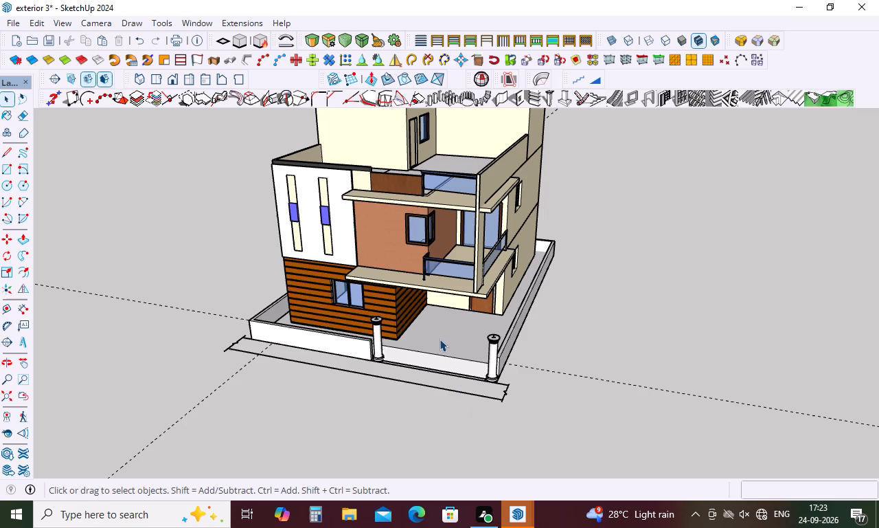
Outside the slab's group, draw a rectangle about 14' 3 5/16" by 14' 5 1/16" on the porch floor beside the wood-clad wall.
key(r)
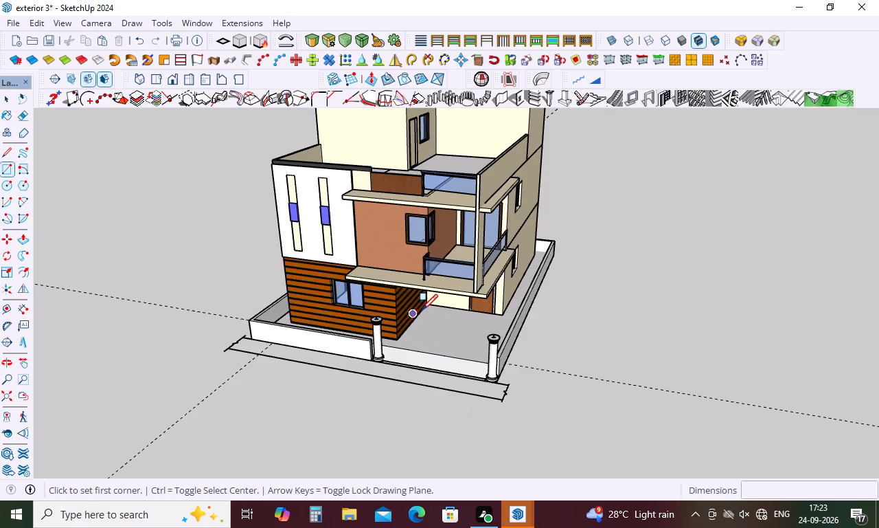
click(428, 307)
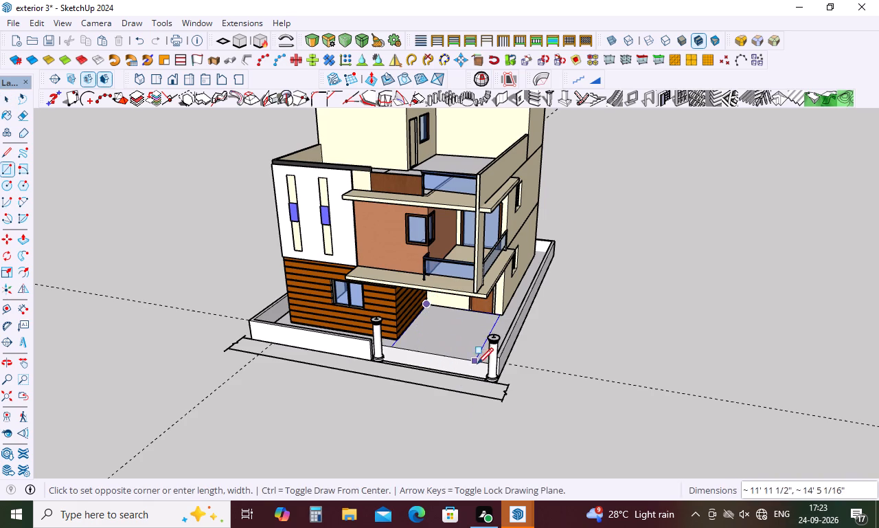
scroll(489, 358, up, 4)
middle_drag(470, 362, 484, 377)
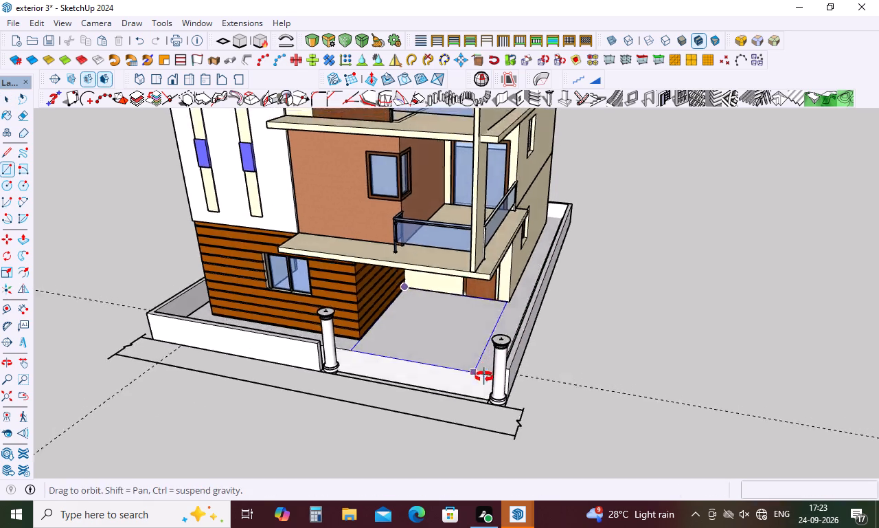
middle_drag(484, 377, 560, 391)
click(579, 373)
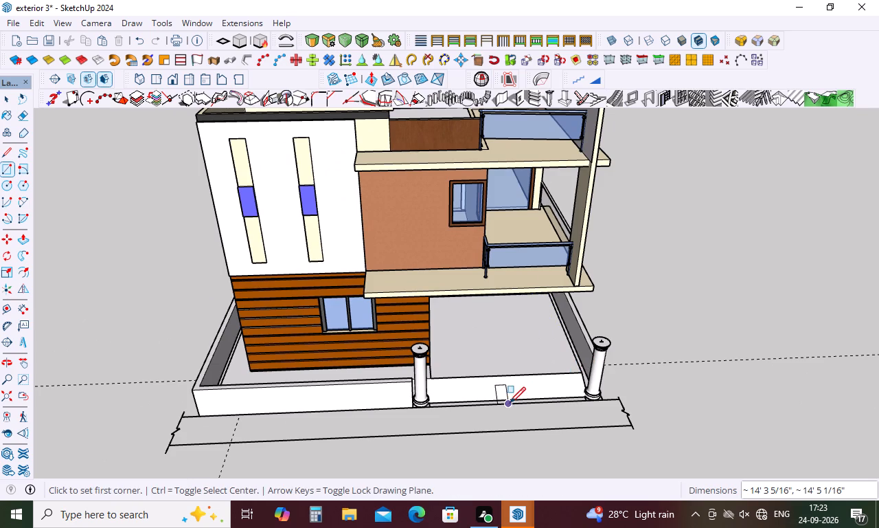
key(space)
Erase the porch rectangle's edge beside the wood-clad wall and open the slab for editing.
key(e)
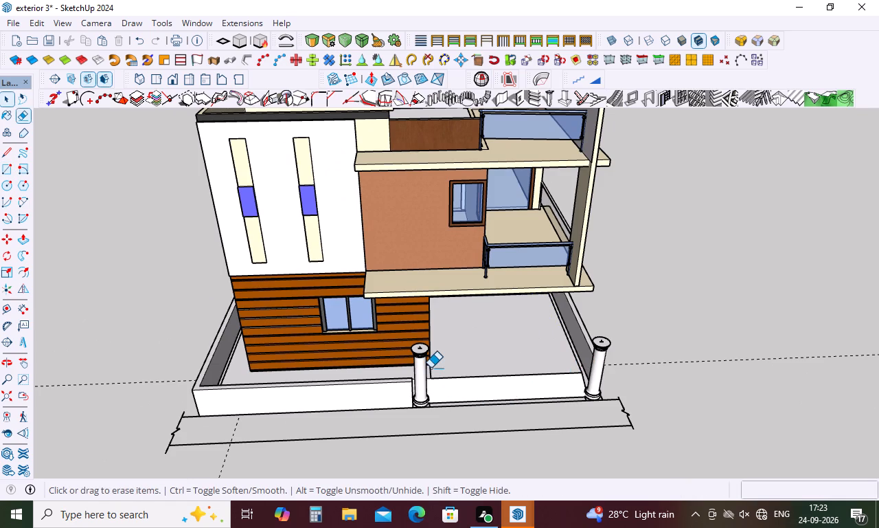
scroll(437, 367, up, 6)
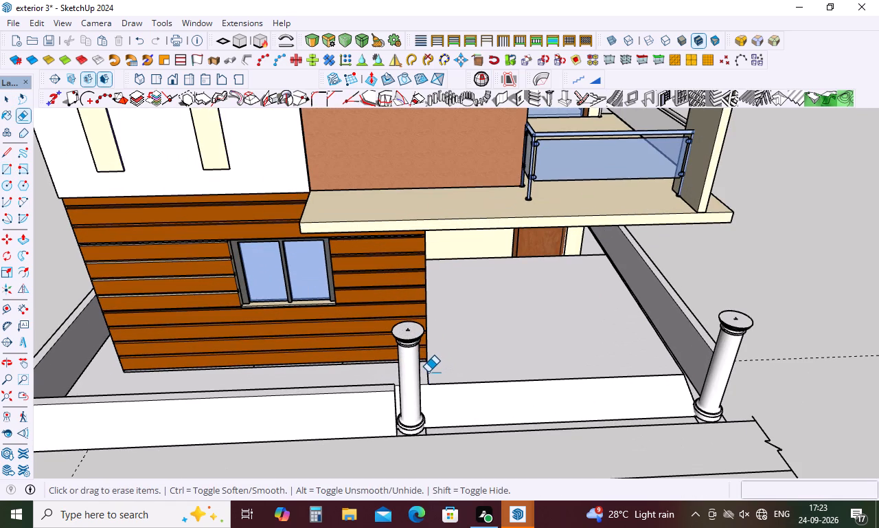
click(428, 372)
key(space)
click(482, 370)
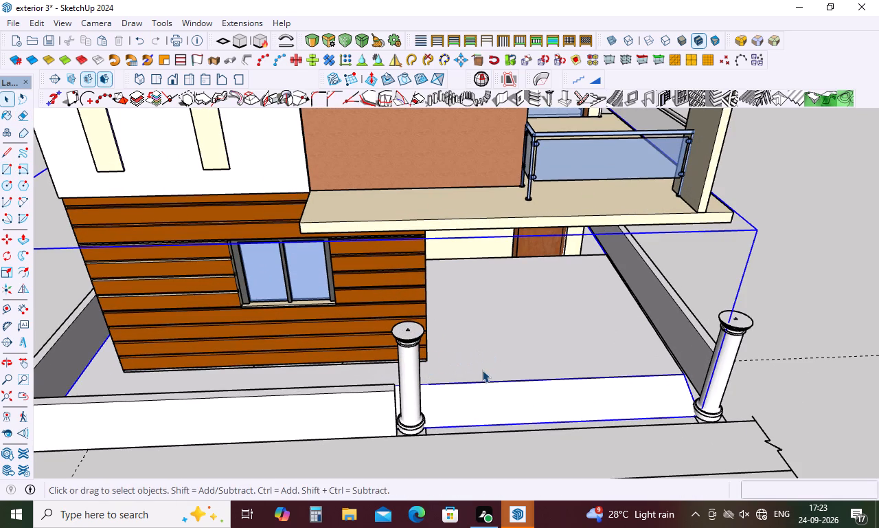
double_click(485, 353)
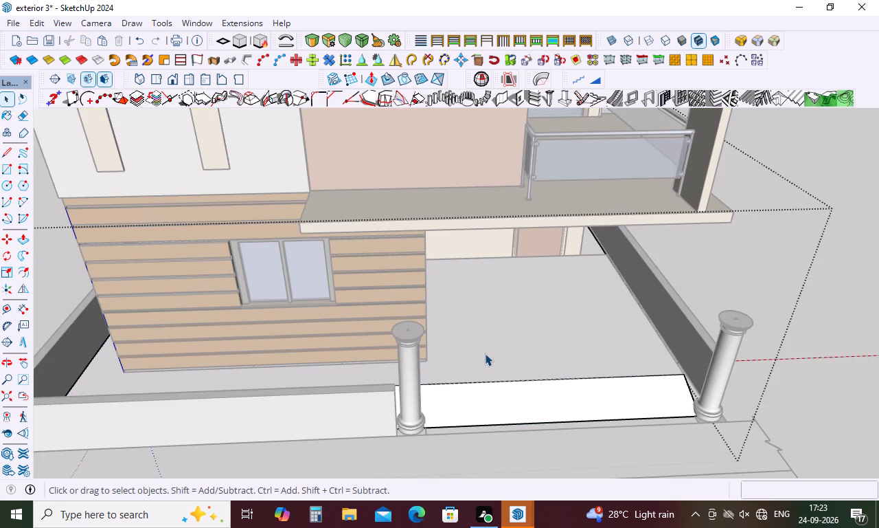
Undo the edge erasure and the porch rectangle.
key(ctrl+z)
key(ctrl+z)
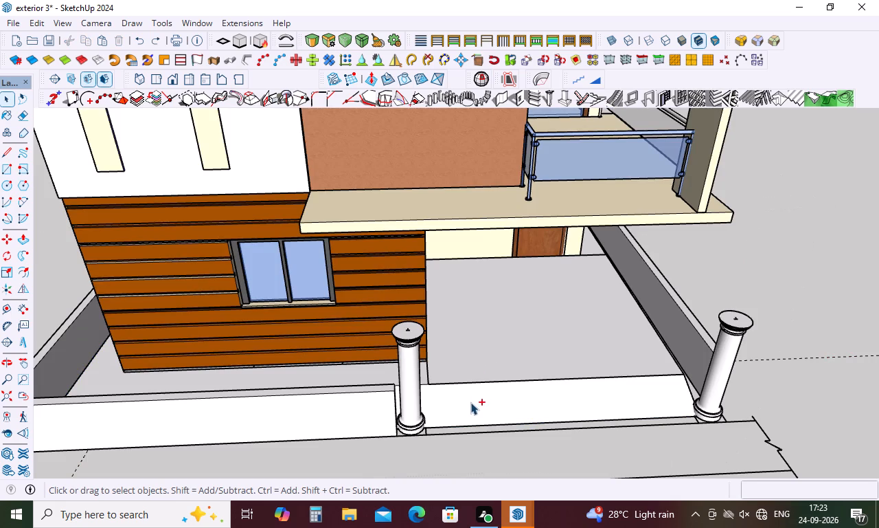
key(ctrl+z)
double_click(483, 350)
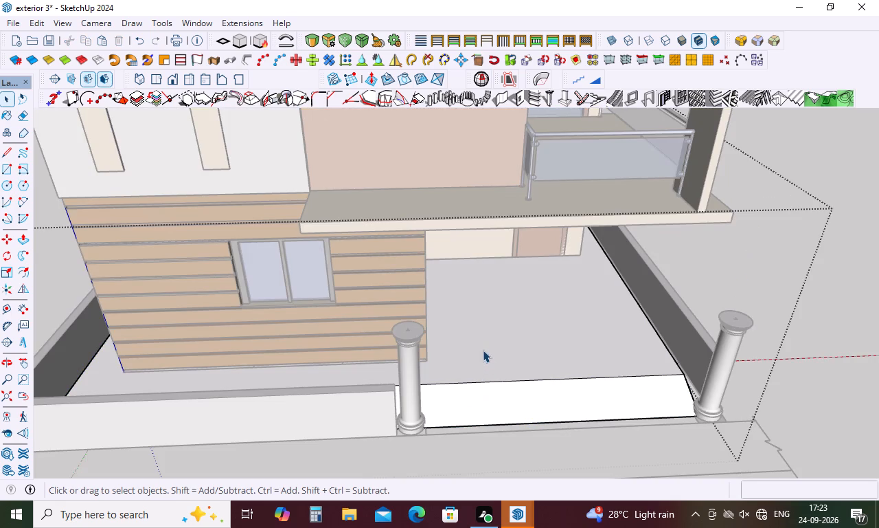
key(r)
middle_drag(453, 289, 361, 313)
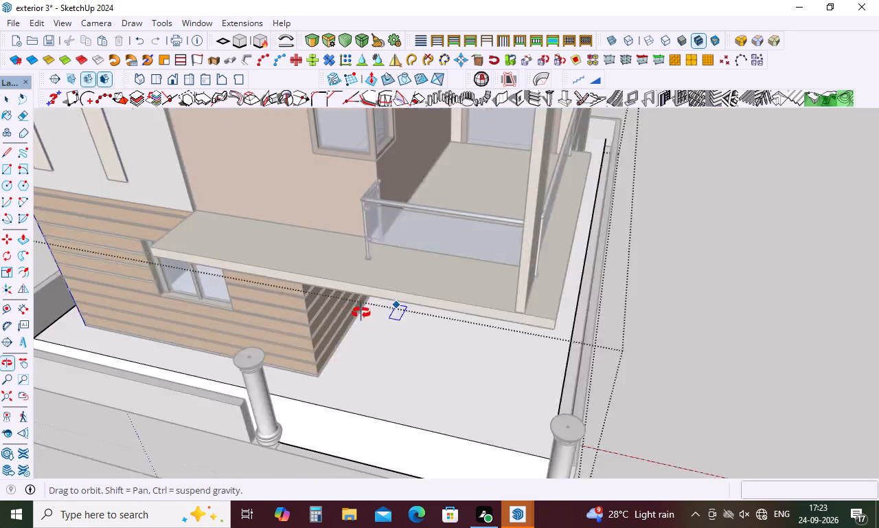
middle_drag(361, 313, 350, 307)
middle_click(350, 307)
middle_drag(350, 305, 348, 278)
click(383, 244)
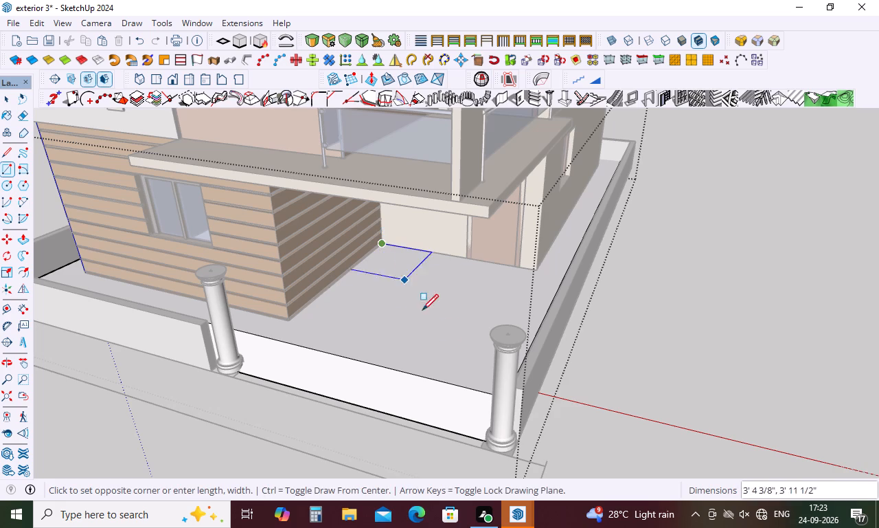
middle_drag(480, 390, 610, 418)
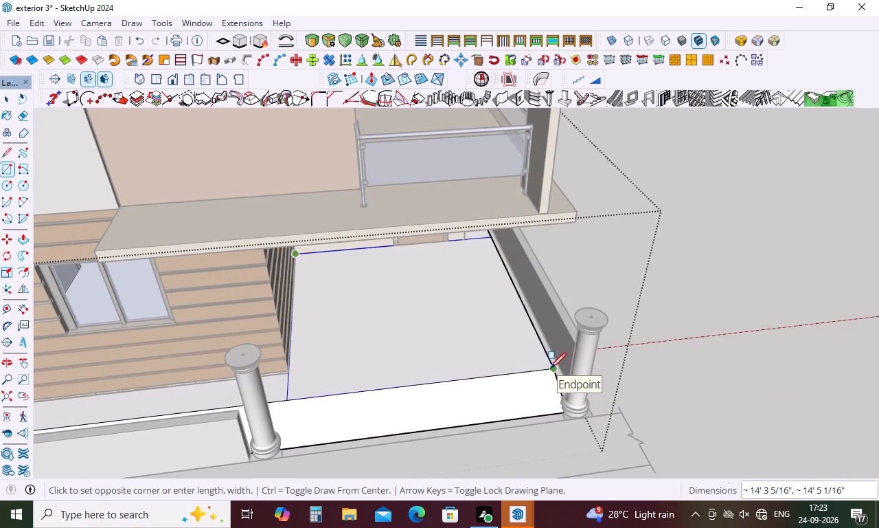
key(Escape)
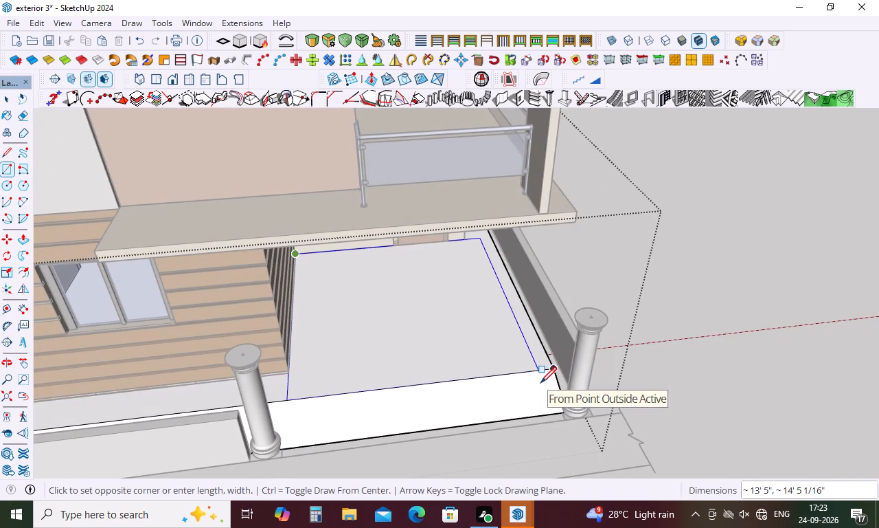
Push/Pull the slab's narrow side face outward 1' 9 7/16" past the boundary wall beside the front column.
middle_drag(607, 393, 532, 414)
middle_click(532, 414)
middle_drag(532, 399, 532, 385)
middle_click(534, 379)
middle_click(534, 375)
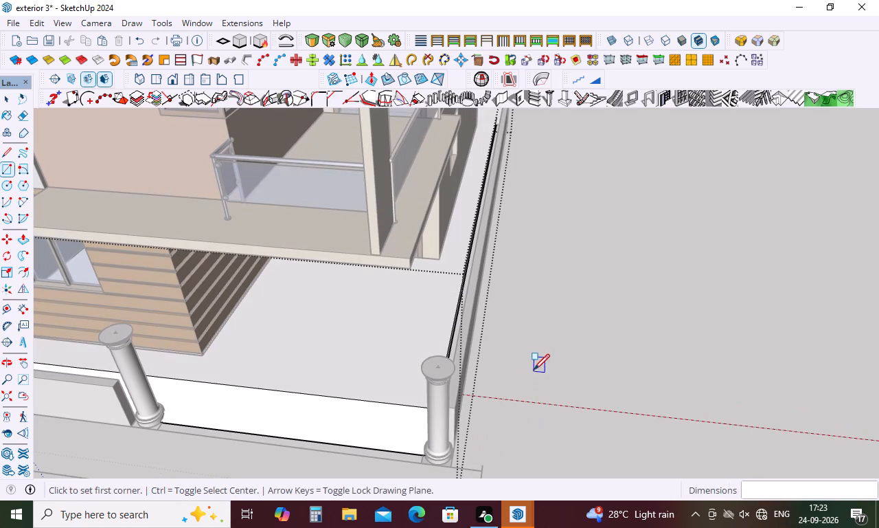
key(space)
key(p)
scroll(432, 372, up, 4)
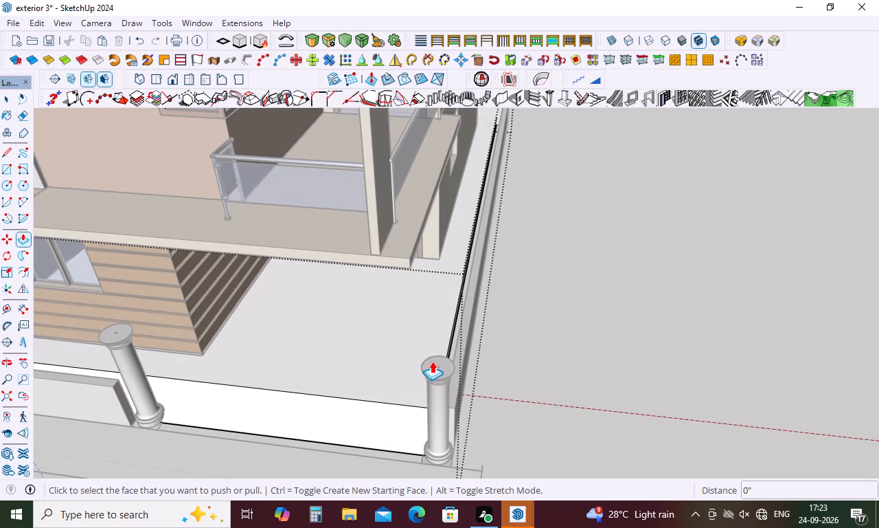
scroll(454, 344, up, 9)
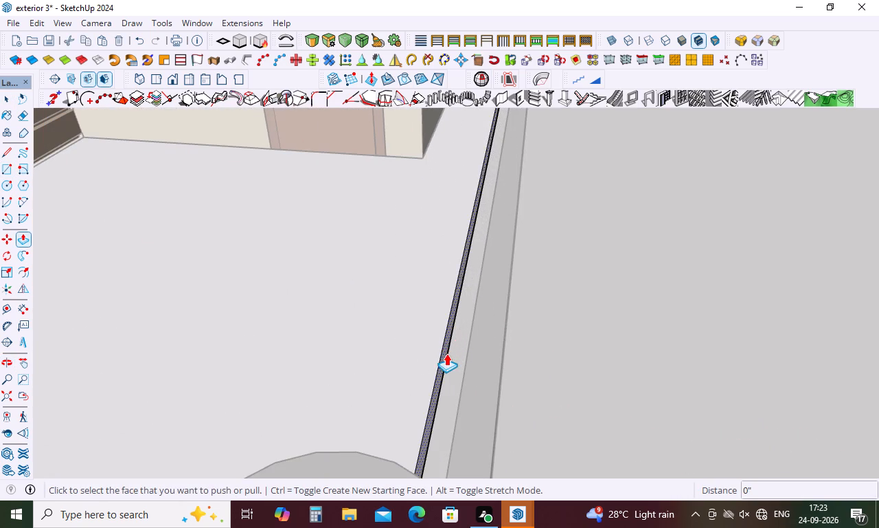
click(446, 353)
scroll(503, 341, down, 4)
middle_drag(506, 340, 536, 324)
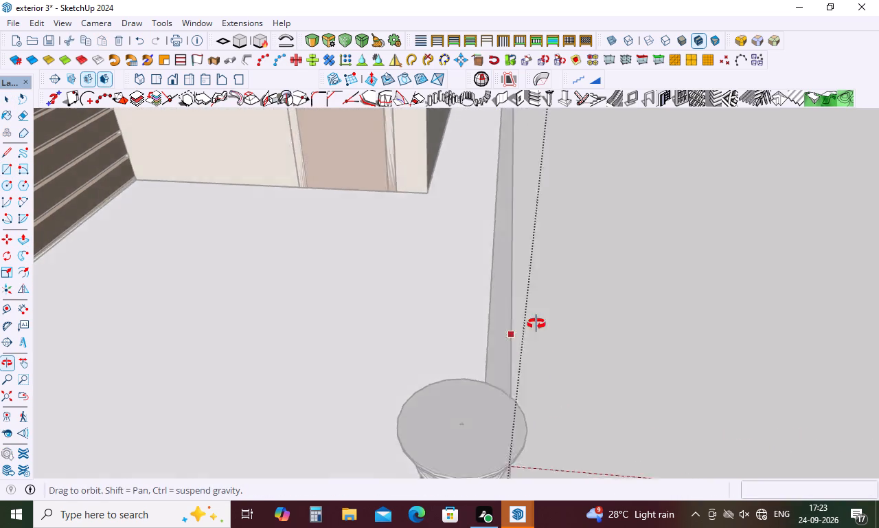
middle_drag(536, 324, 554, 313)
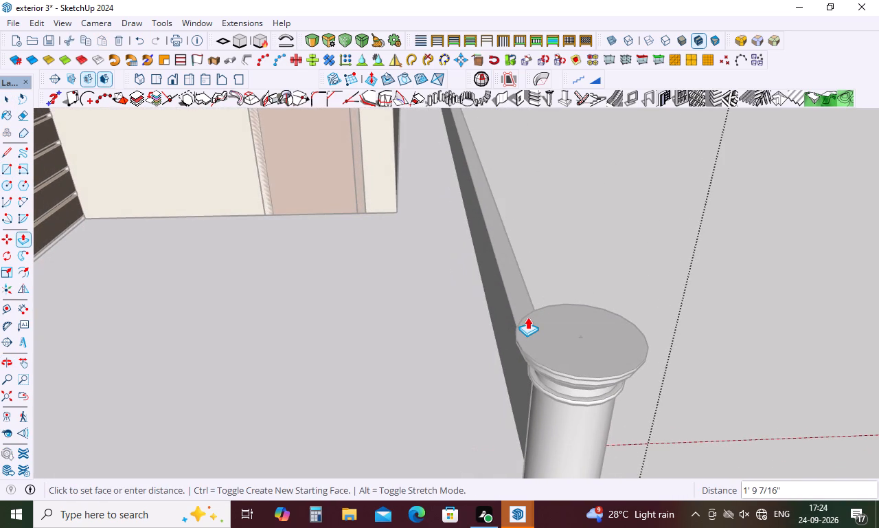
click(527, 317)
scroll(574, 296, down, 8)
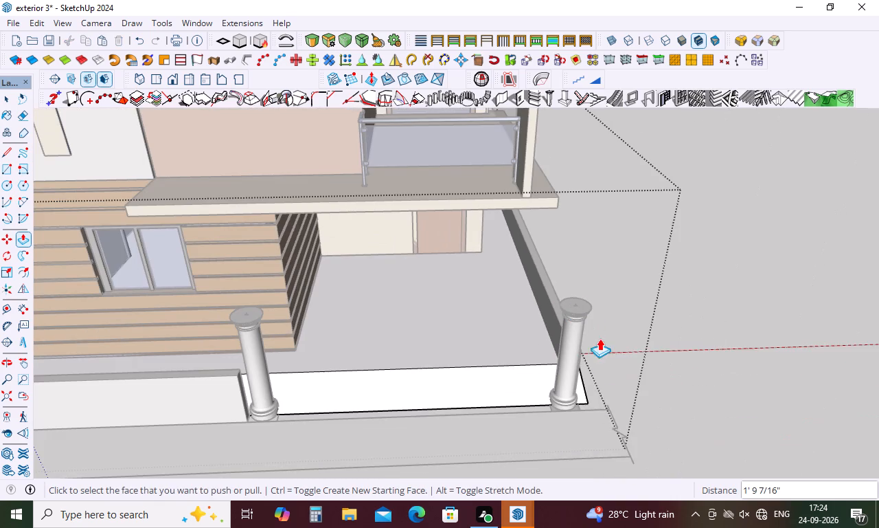
Push the slab's extended side face back in about 7 1/8" at the boundary wall's outer side, and close the slab.
key(space)
middle_drag(604, 401, 516, 393)
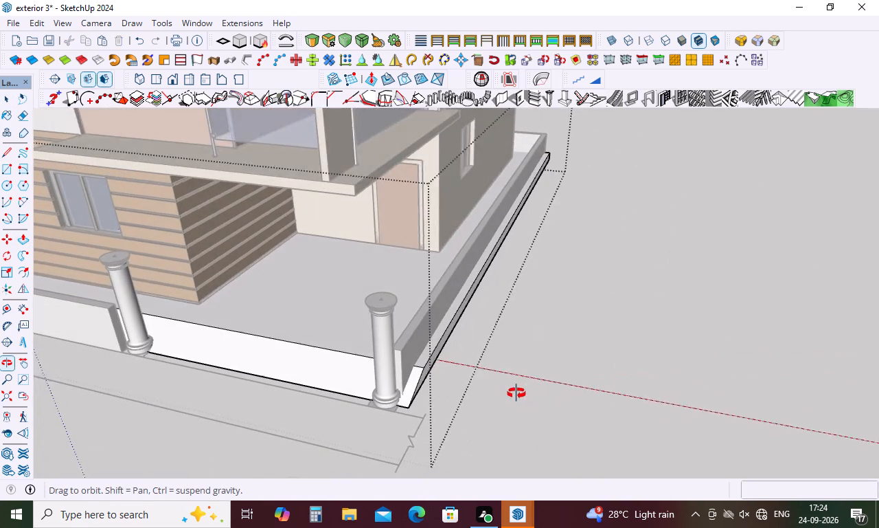
middle_drag(516, 393, 515, 389)
key(p)
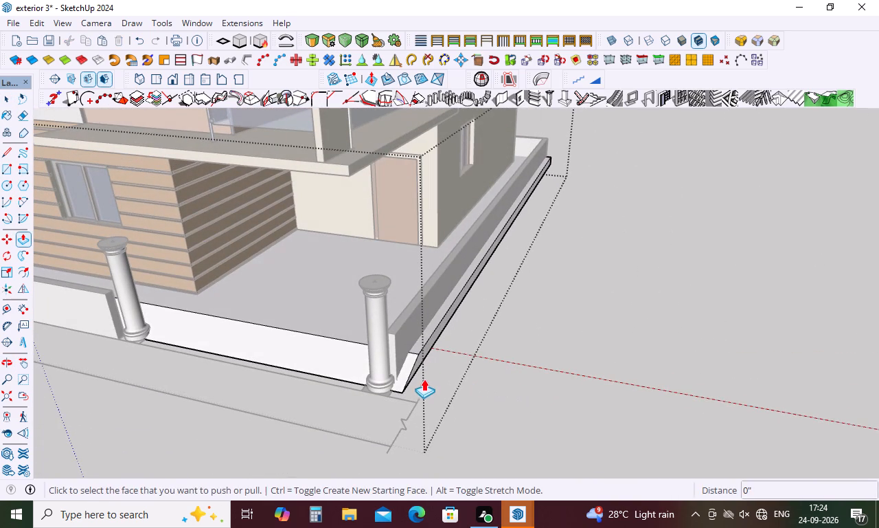
key(space)
key(p)
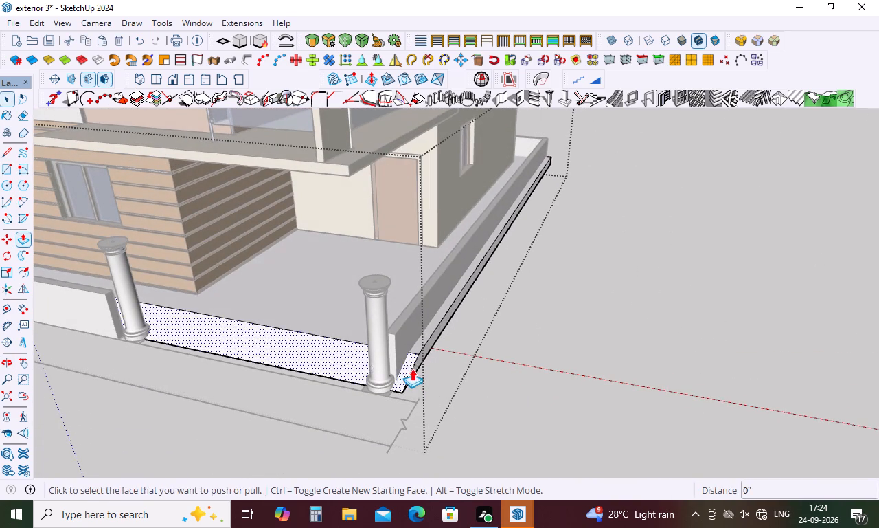
click(416, 363)
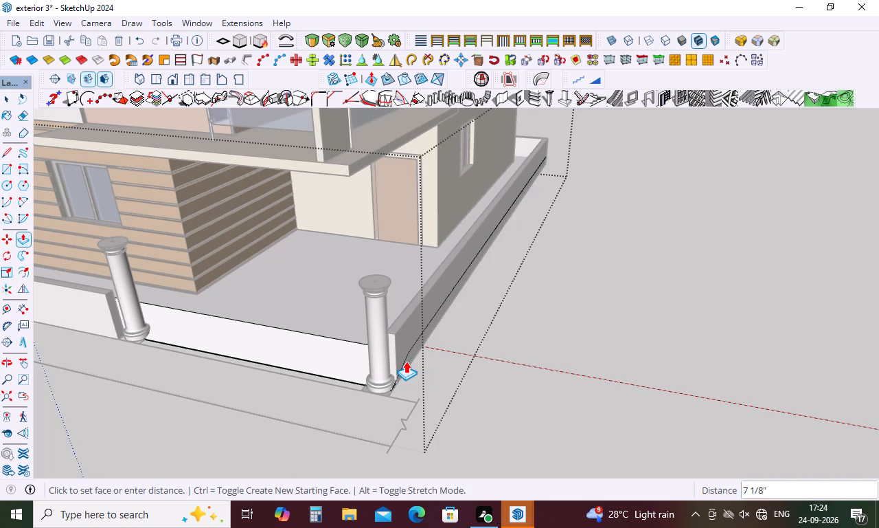
click(405, 360)
key(space)
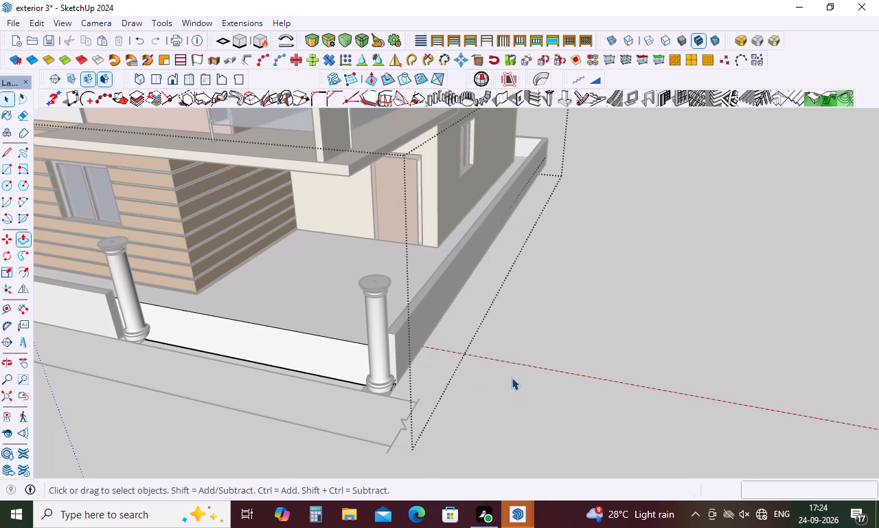
click(507, 386)
Open the slab for editing and draw a rectangle 15' by about 14' 5 1/16" on its porch floor beside the wood-clad wall.
scroll(507, 386, down, 2)
middle_drag(507, 386, 582, 396)
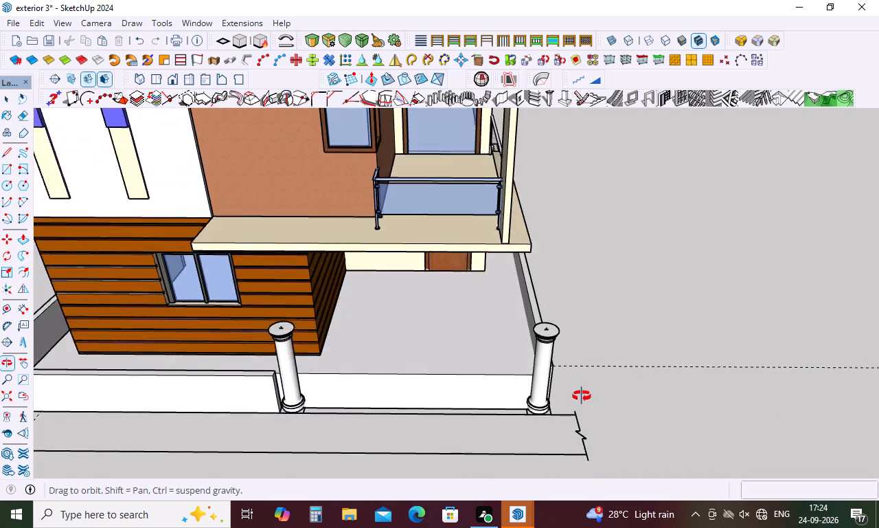
middle_drag(582, 396, 573, 366)
scroll(448, 363, up, 7)
middle_drag(429, 351, 420, 369)
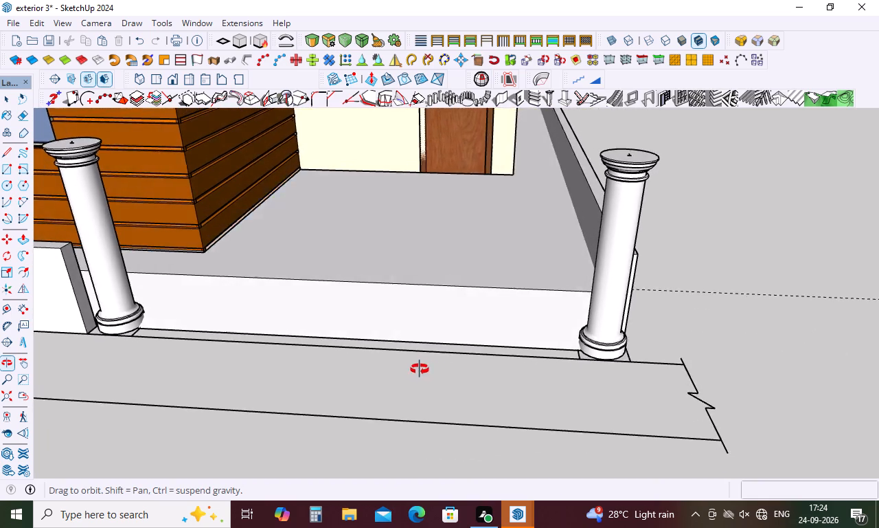
middle_drag(420, 369, 441, 363)
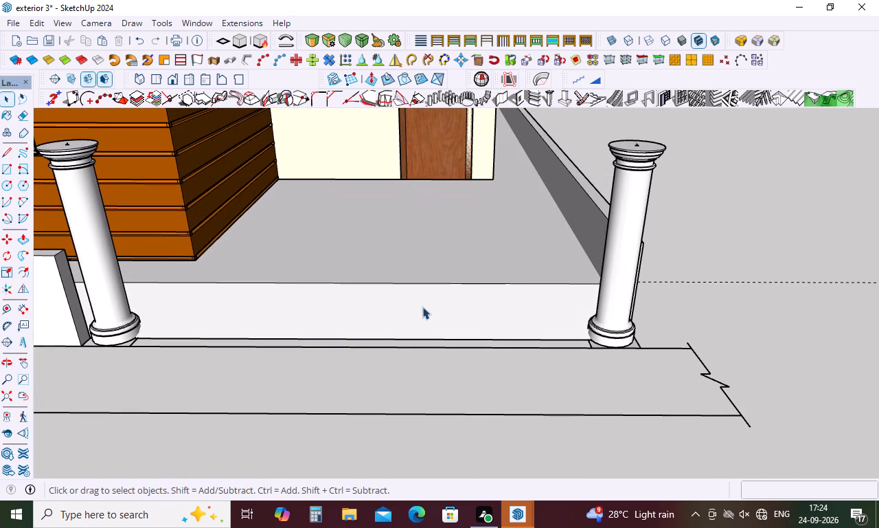
triple_click(393, 271)
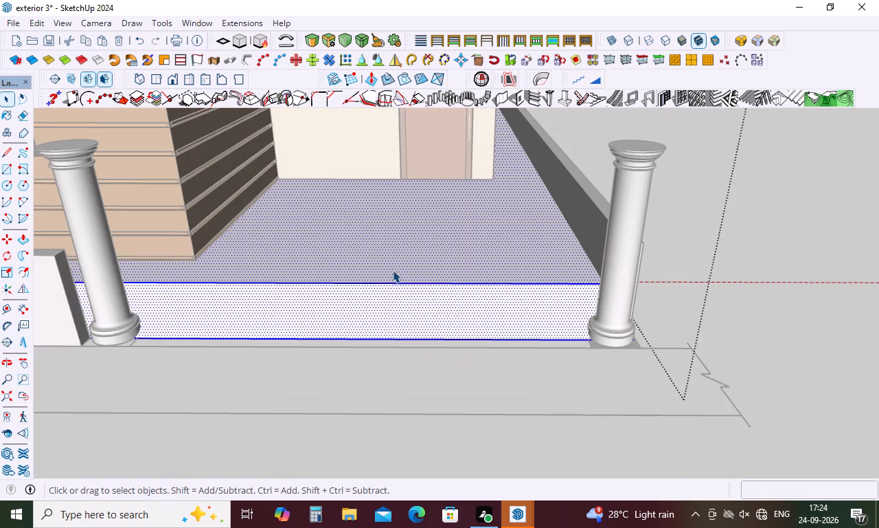
key(r)
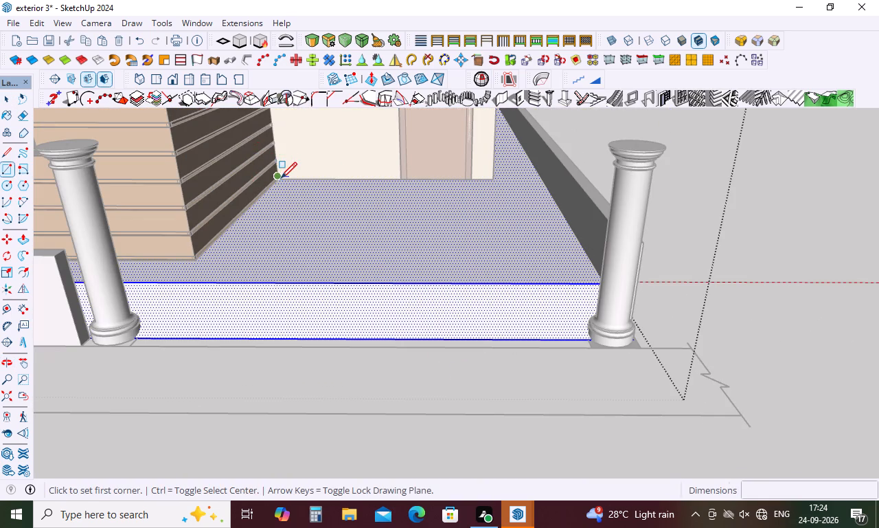
scroll(280, 181, up, 13)
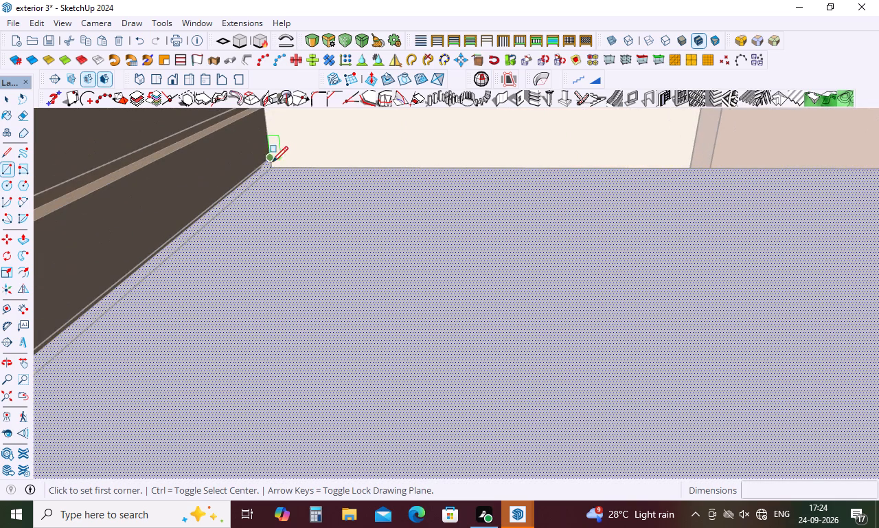
click(272, 170)
scroll(283, 155, down, 13)
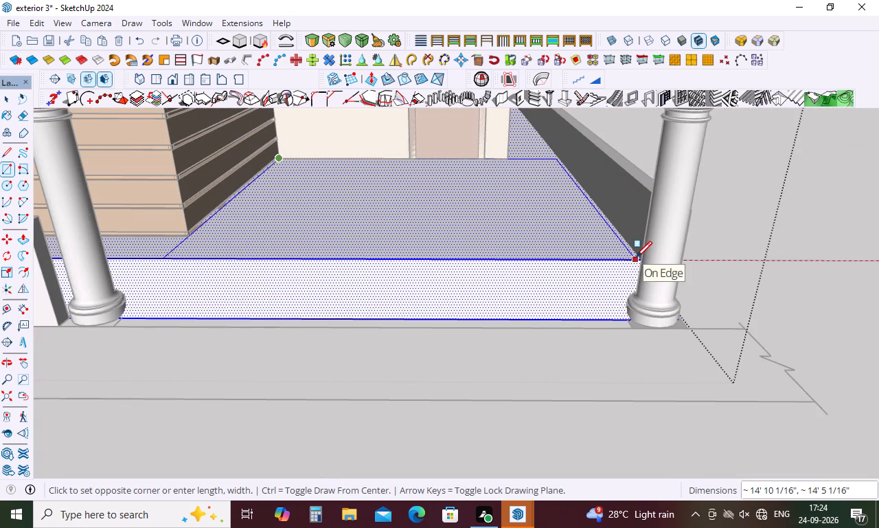
scroll(634, 255, up, 3)
middle_drag(633, 254, 660, 291)
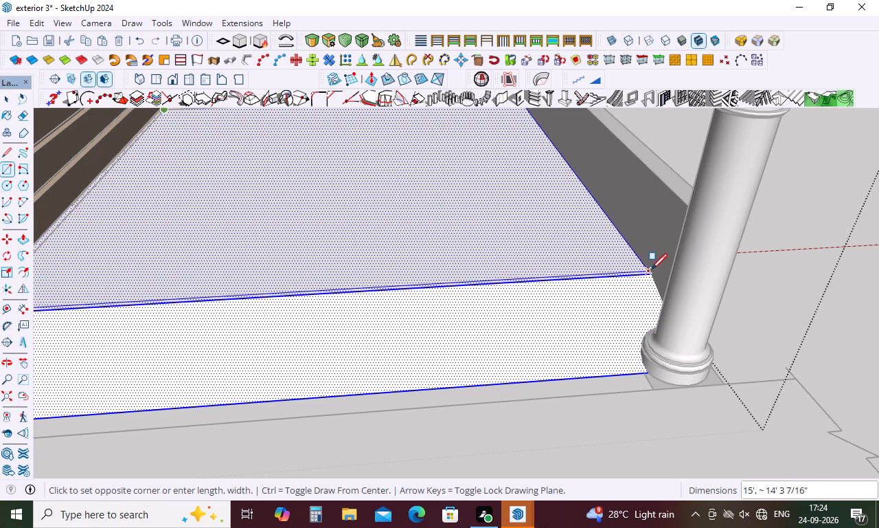
click(650, 274)
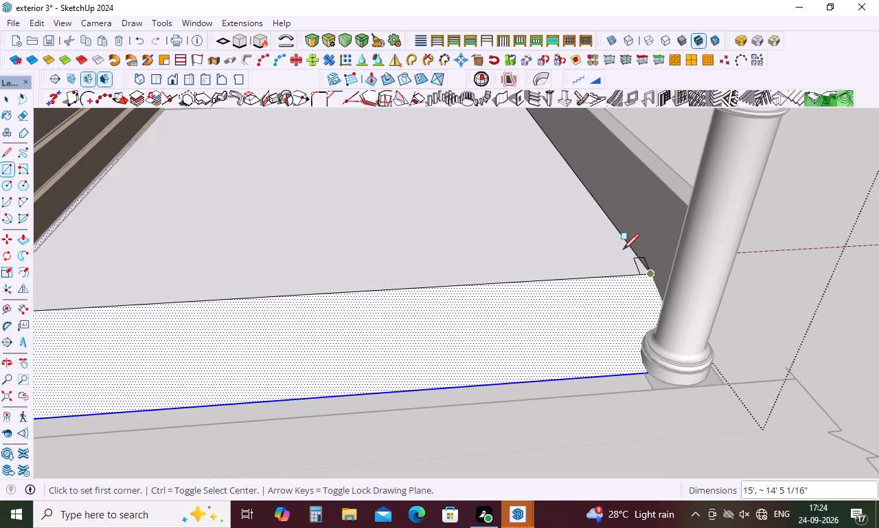
scroll(540, 214, down, 8)
Erase the porch rectangle's edge beside the wood-clad wall and leave the slab's editing.
key(space)
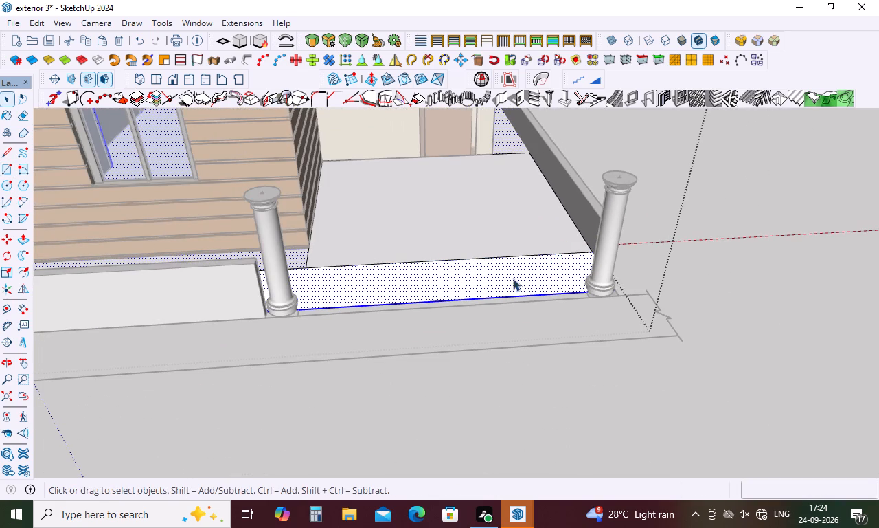
key(e)
scroll(307, 240, up, 10)
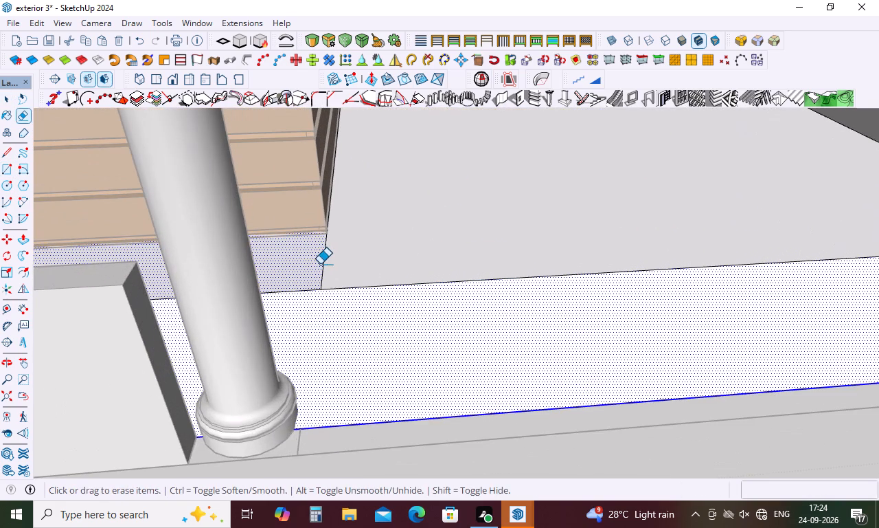
click(324, 262)
key(space)
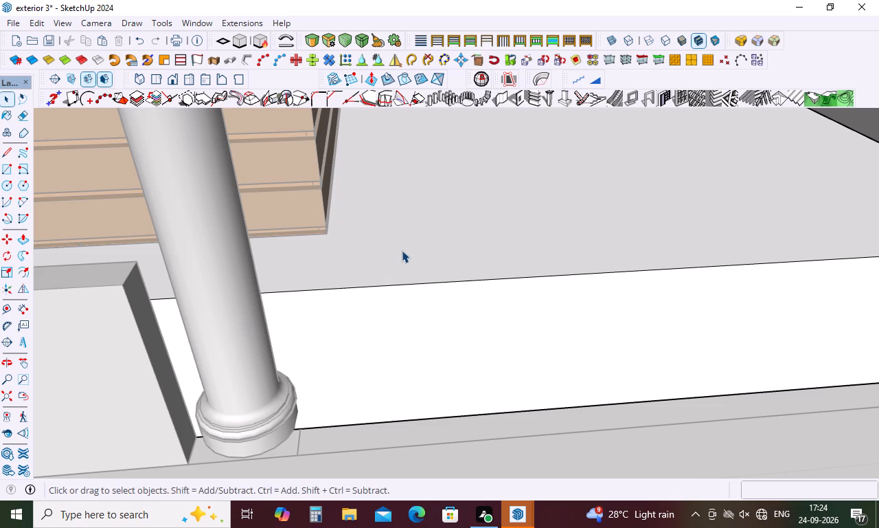
click(402, 250)
scroll(402, 234, down, 11)
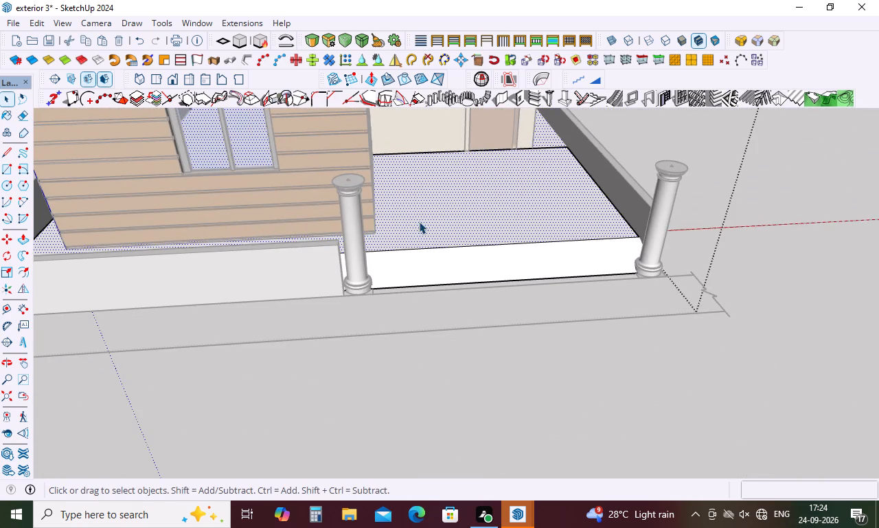
middle_drag(419, 221, 409, 261)
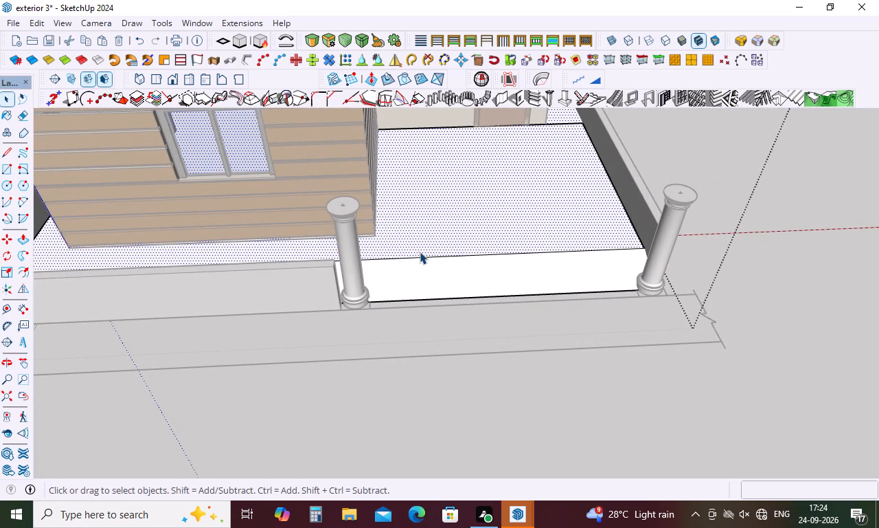
key(Escape)
Outside the slab's group, draw a rectangle 15' by about 14' 5 1/16" over the porch floor, reaching the sloped front.
key(r)
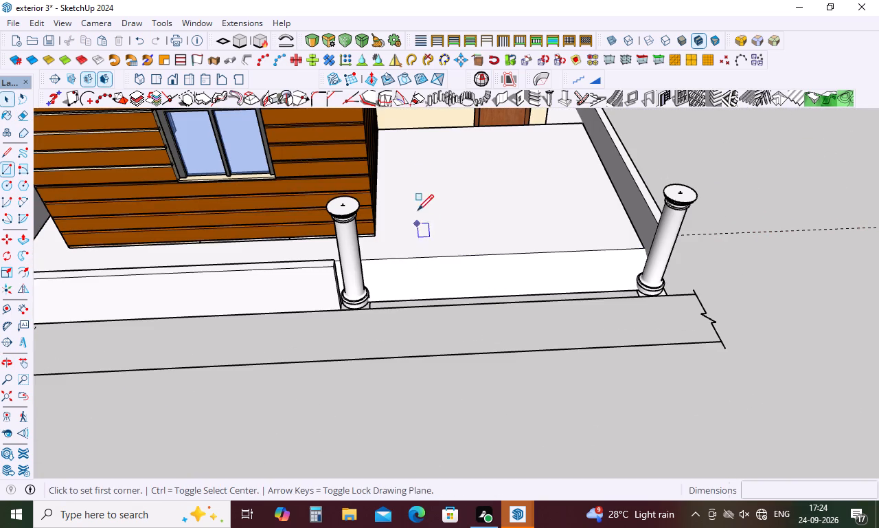
click(380, 129)
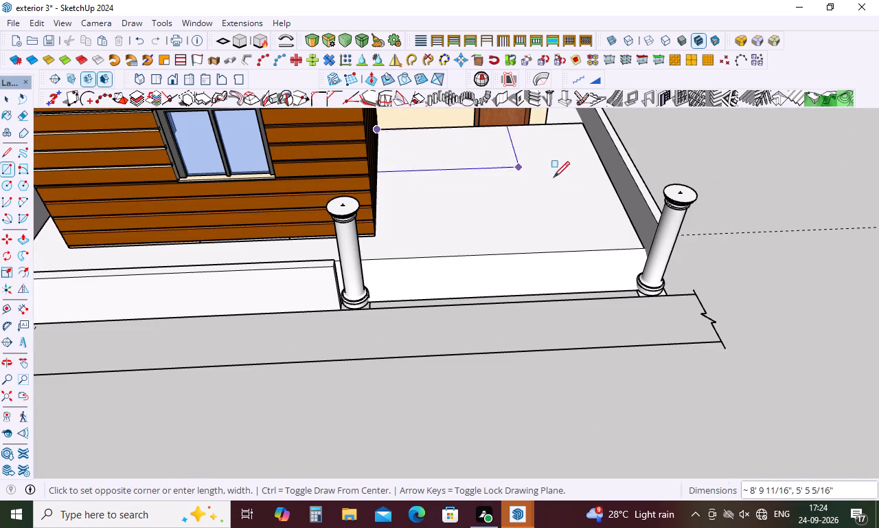
click(643, 246)
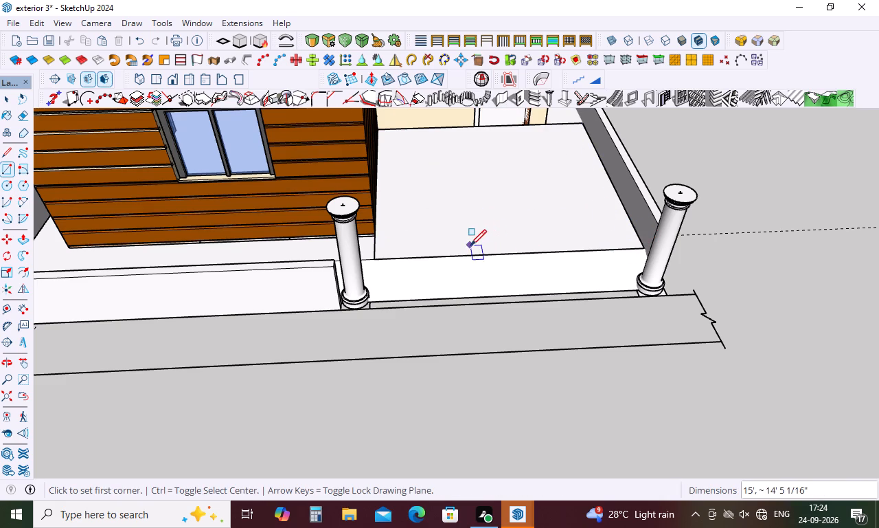
Draw a rectangle 19' 3 11/16" by about 2' 9/16" on the floor strip in front of the wood-clad wall, starting at the porch rectangle's corner.
key(r)
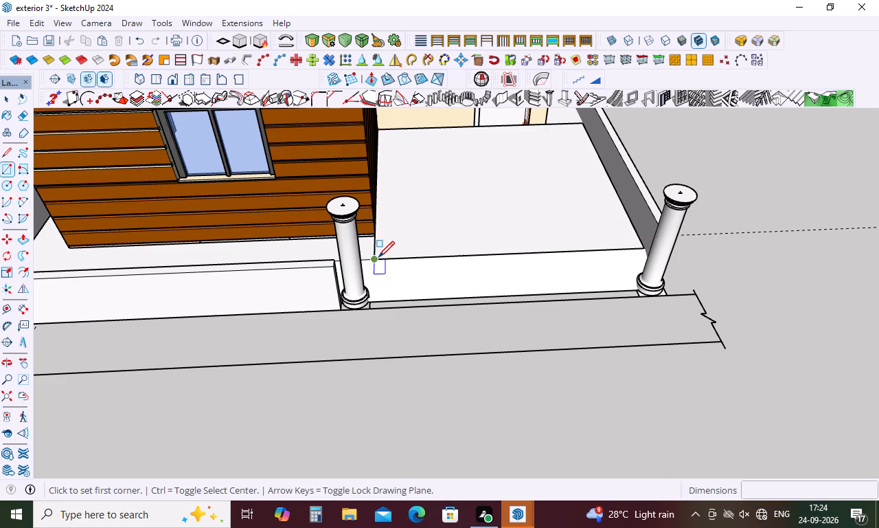
click(377, 256)
scroll(209, 211, down, 3)
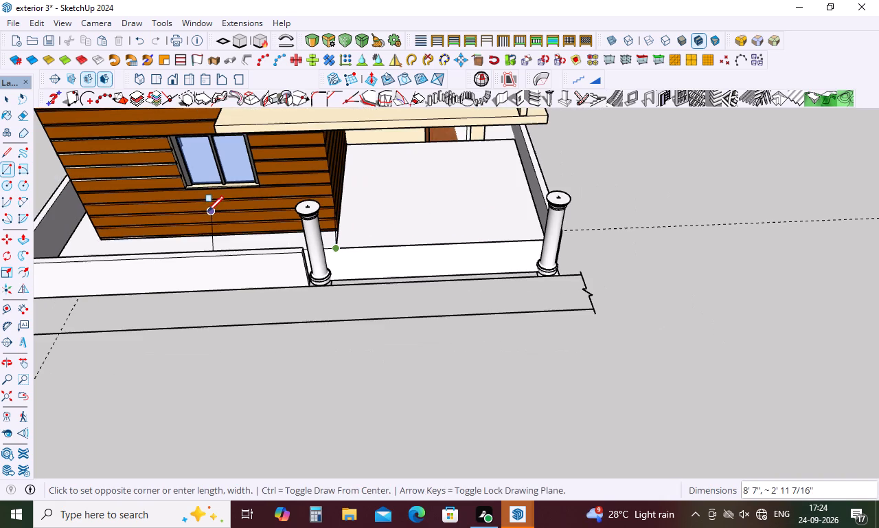
middle_drag(68, 239, 49, 311)
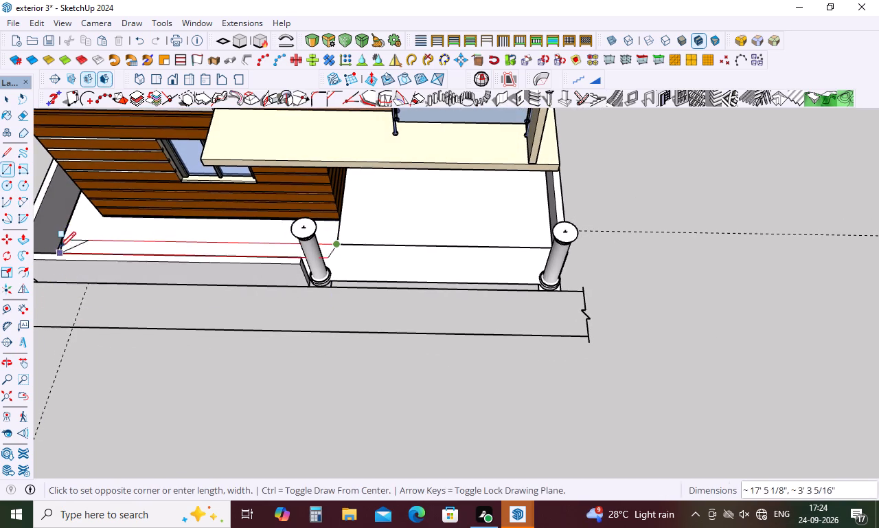
scroll(60, 237, up, 13)
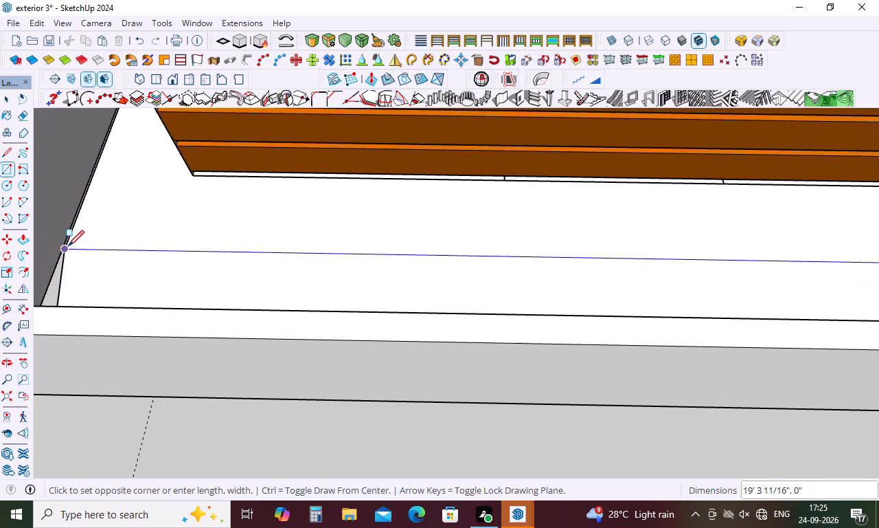
click(68, 246)
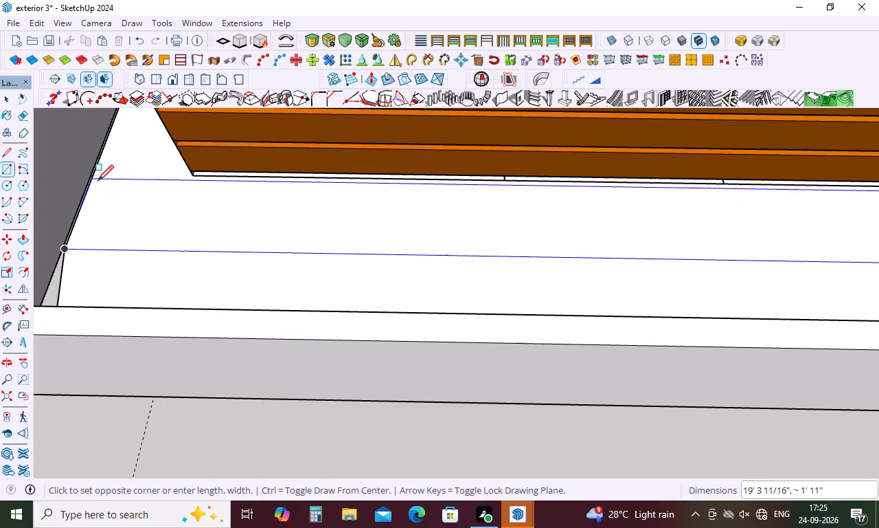
click(96, 181)
key(space)
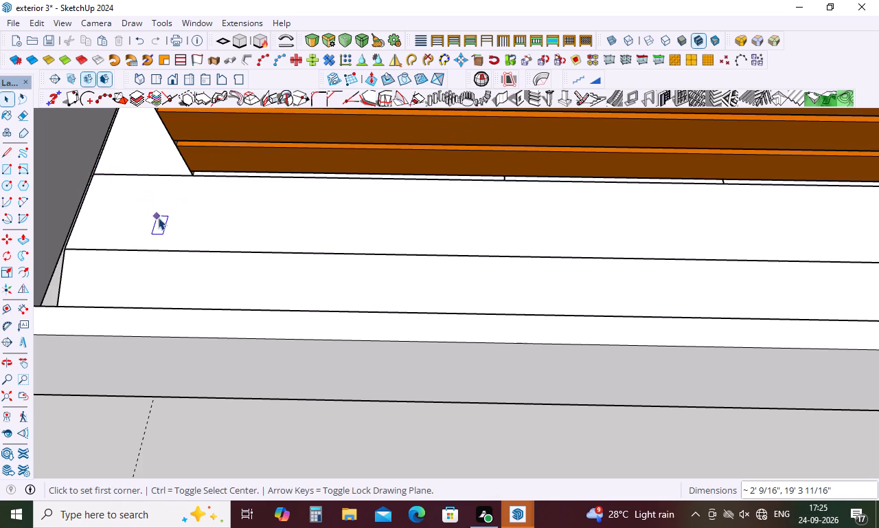
Erase the shared edge between the porch rectangle and the floor strip, near the column and the wood-clad wall's corner.
scroll(161, 212, down, 9)
key(e)
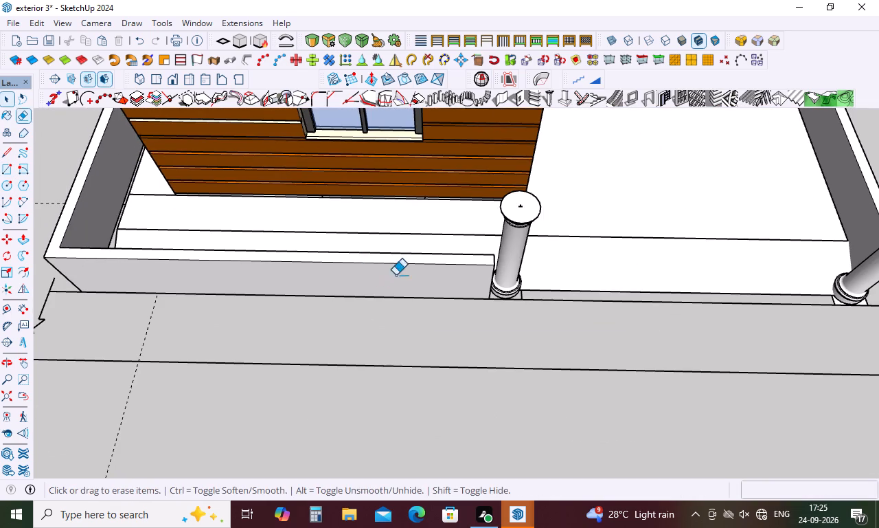
scroll(502, 207, up, 4)
scroll(574, 195, up, 9)
middle_drag(525, 208, 516, 230)
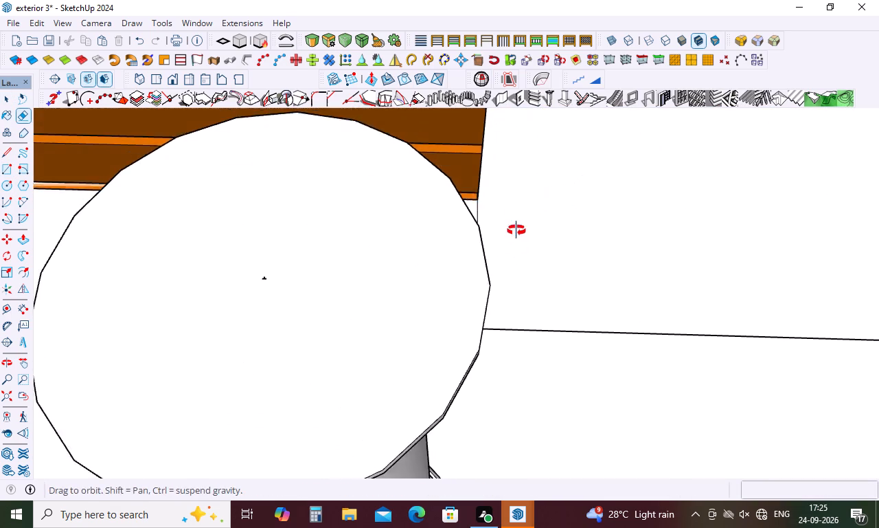
middle_drag(516, 230, 501, 296)
drag(490, 266, 483, 266)
Delete the glass railing on the upper terrace, above the first-floor balcony.
scroll(468, 250, down, 5)
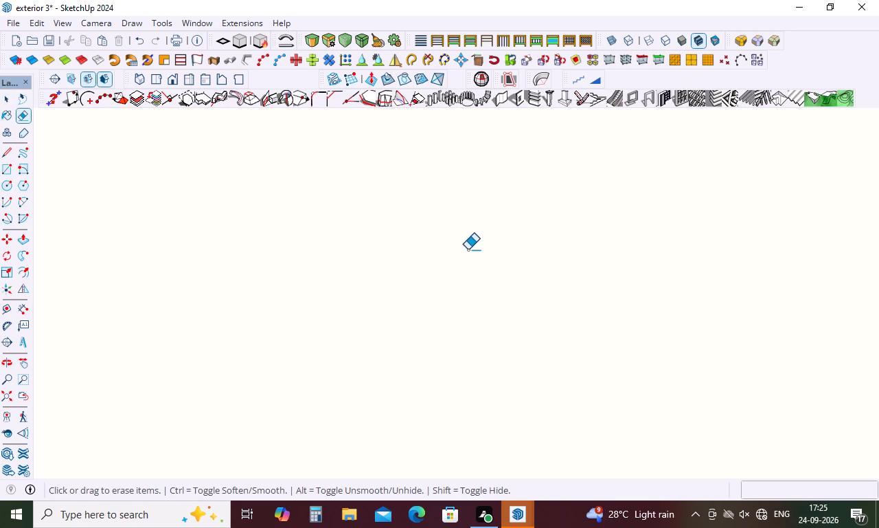
scroll(468, 249, down, 5)
scroll(457, 288, down, 20)
scroll(457, 288, down, 3)
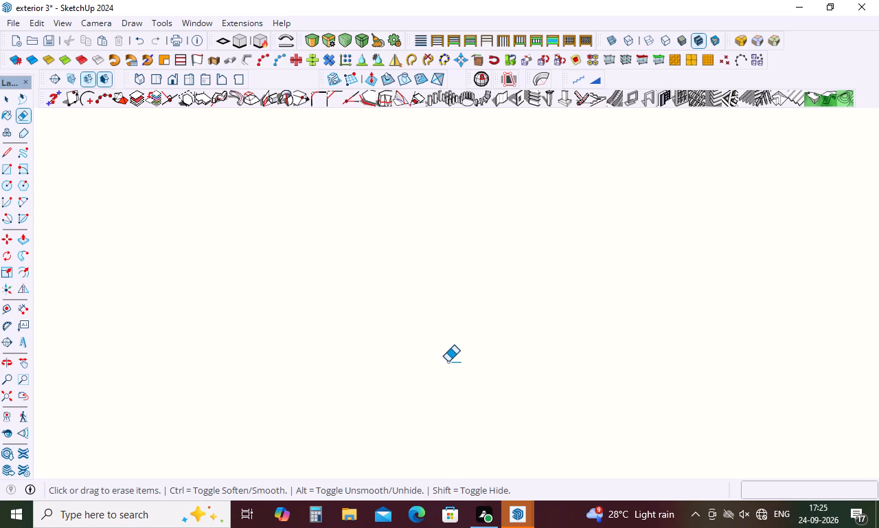
scroll(448, 362, down, 18)
scroll(448, 362, down, 14)
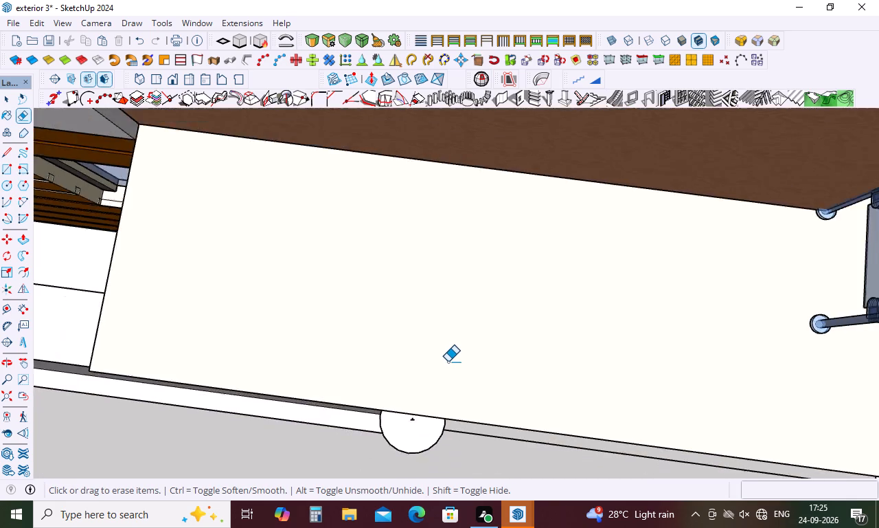
scroll(448, 362, down, 16)
scroll(448, 362, down, 14)
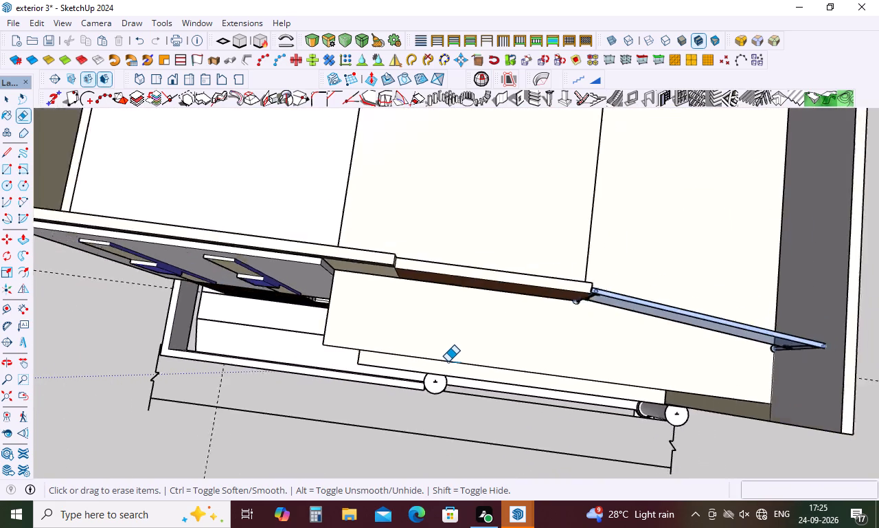
scroll(448, 362, down, 9)
middle_drag(590, 372, 593, 371)
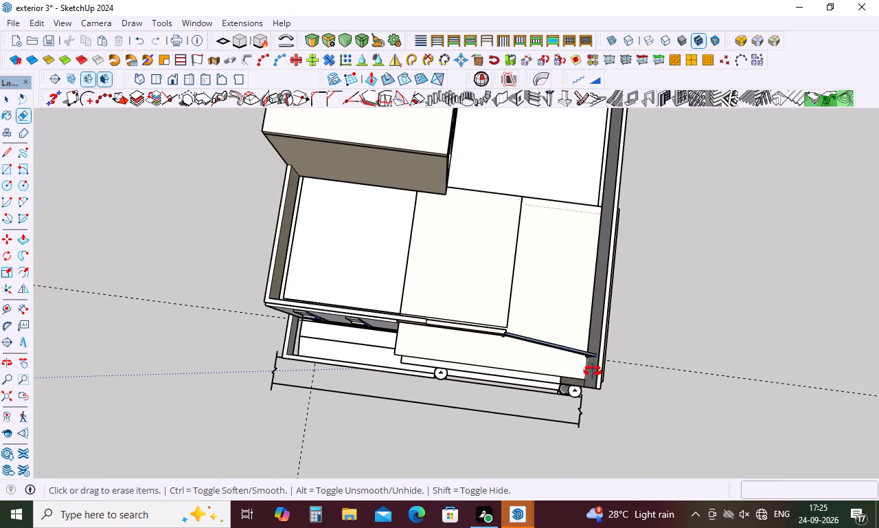
middle_drag(593, 371, 565, 192)
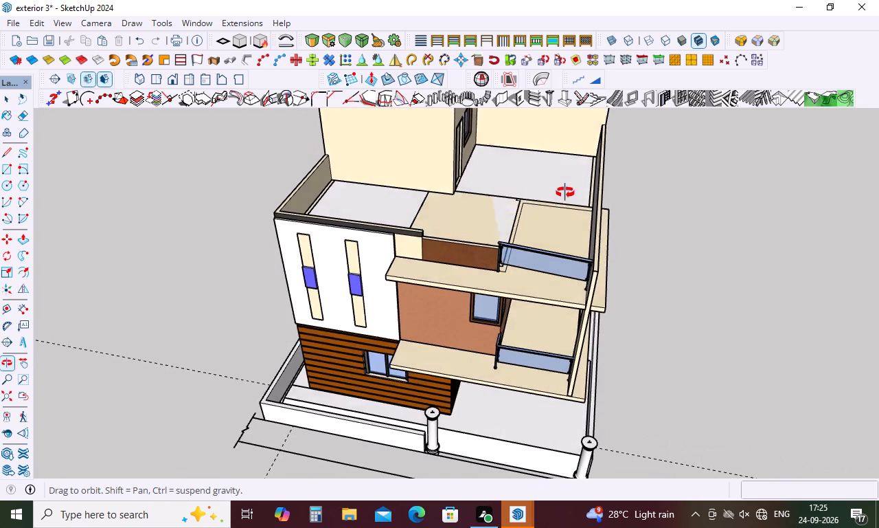
middle_drag(565, 192, 575, 170)
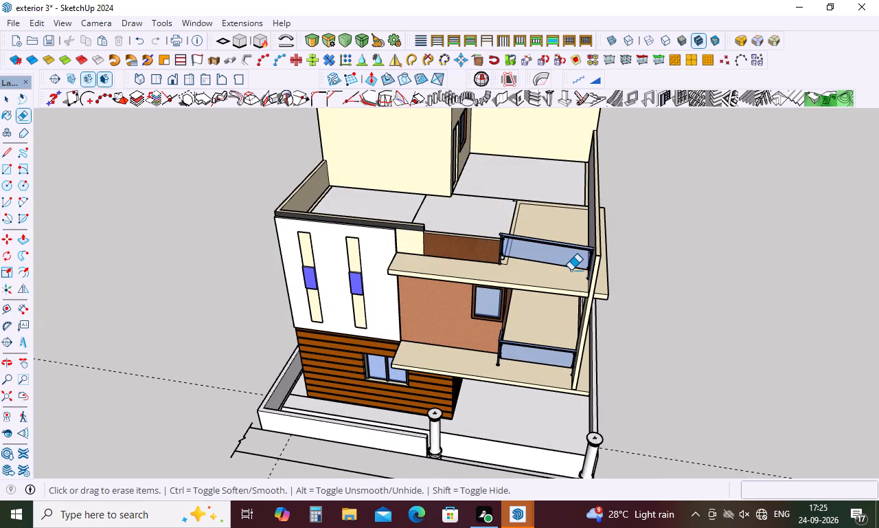
key(space)
click(558, 247)
key(Delete)
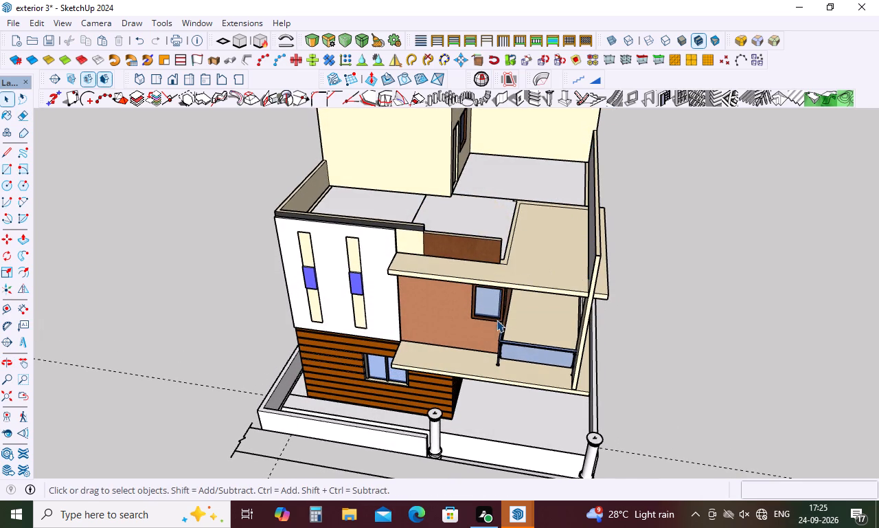
Paint the merged porch floor face with the Tile Ceramic Natural material from the Tile collection.
middle_drag(503, 320, 521, 186)
scroll(514, 329, up, 5)
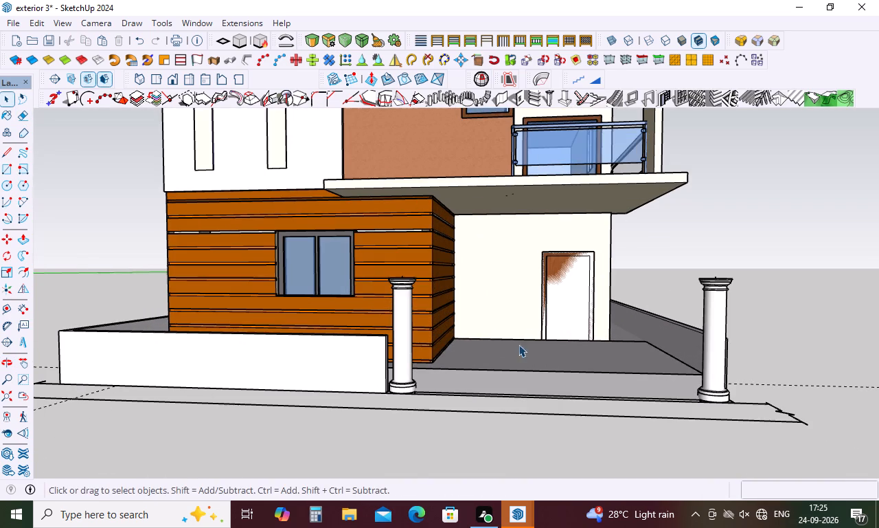
click(529, 362)
middle_drag(529, 357, 527, 416)
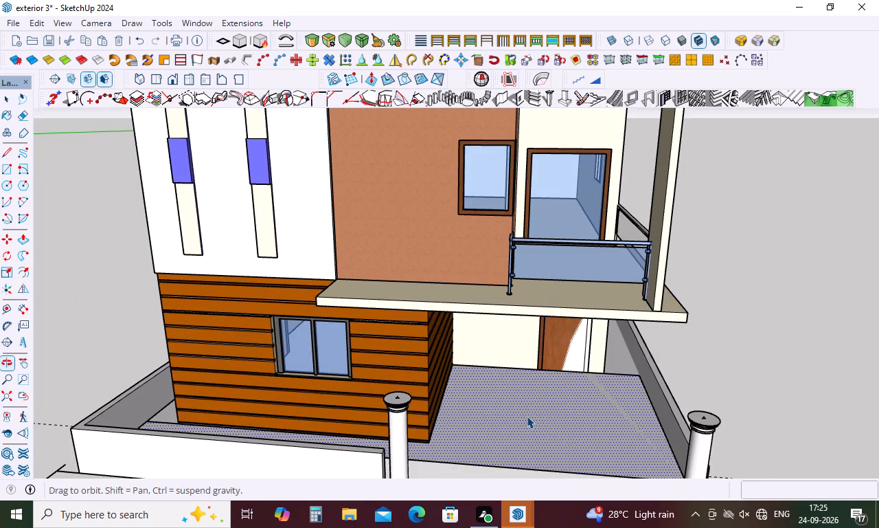
middle_drag(527, 416, 527, 415)
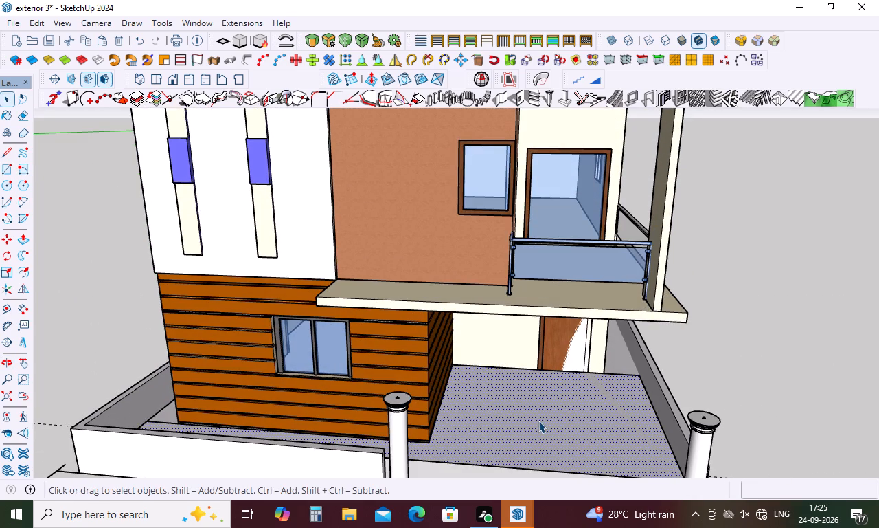
text(b)
key(space)
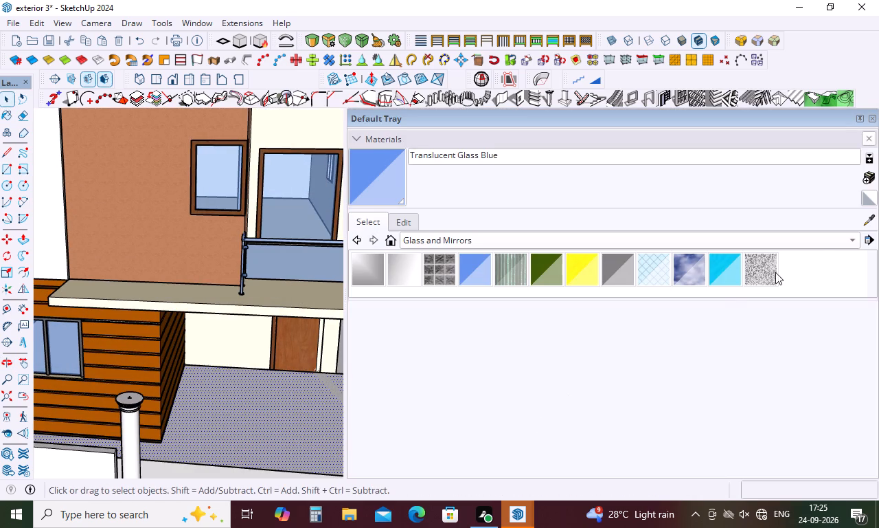
click(849, 236)
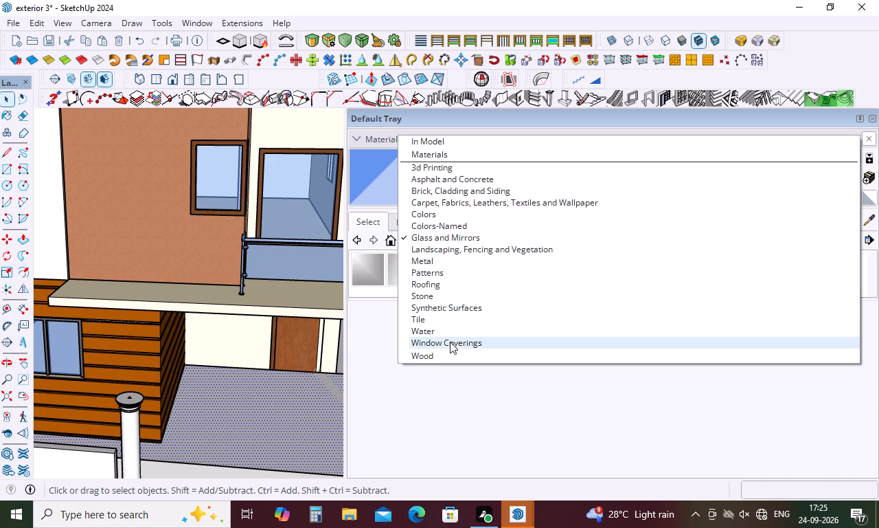
click(451, 322)
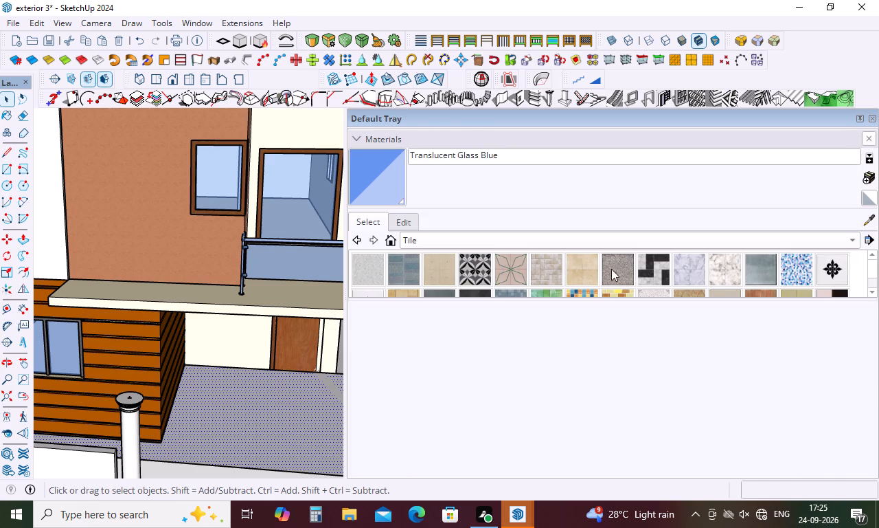
scroll(332, 296, down, 9)
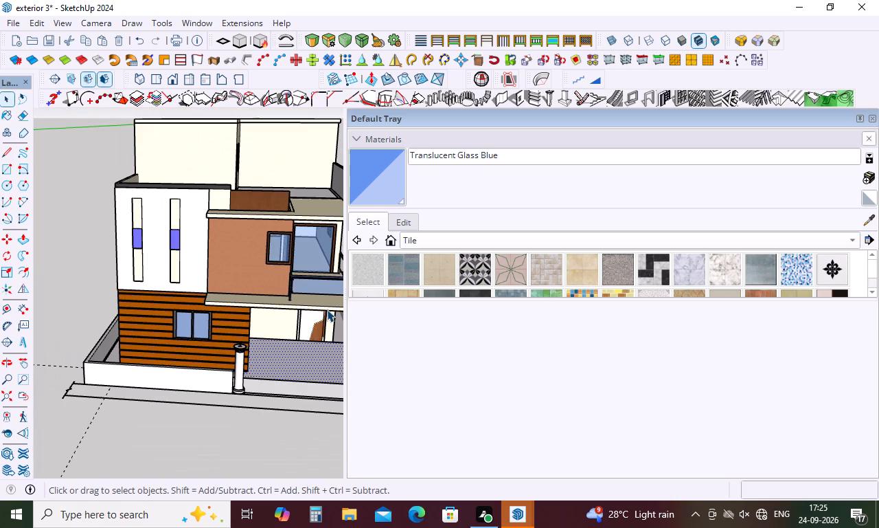
scroll(441, 276, up, 3)
scroll(441, 276, down, 3)
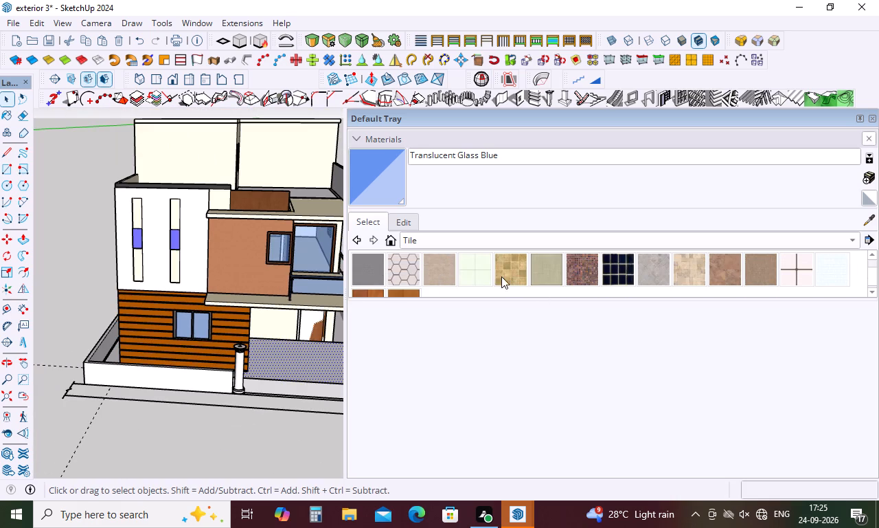
scroll(533, 274, up, 2)
scroll(533, 274, down, 1)
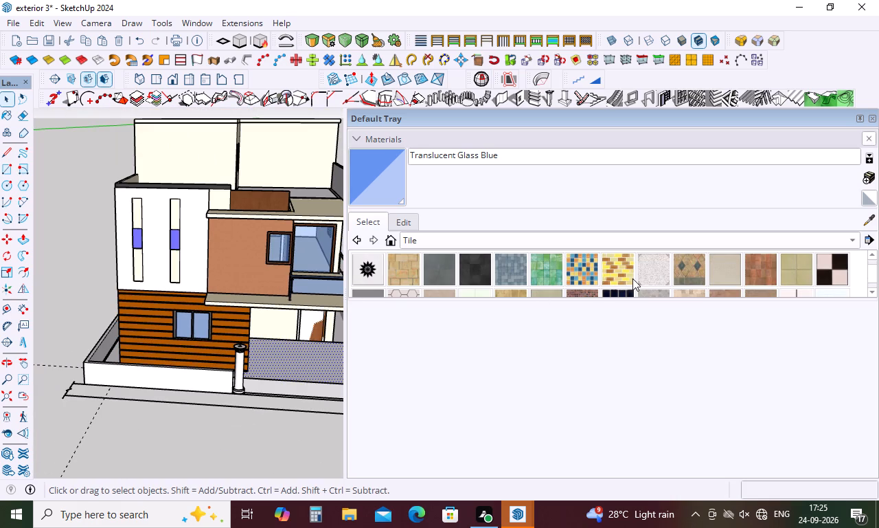
click(793, 273)
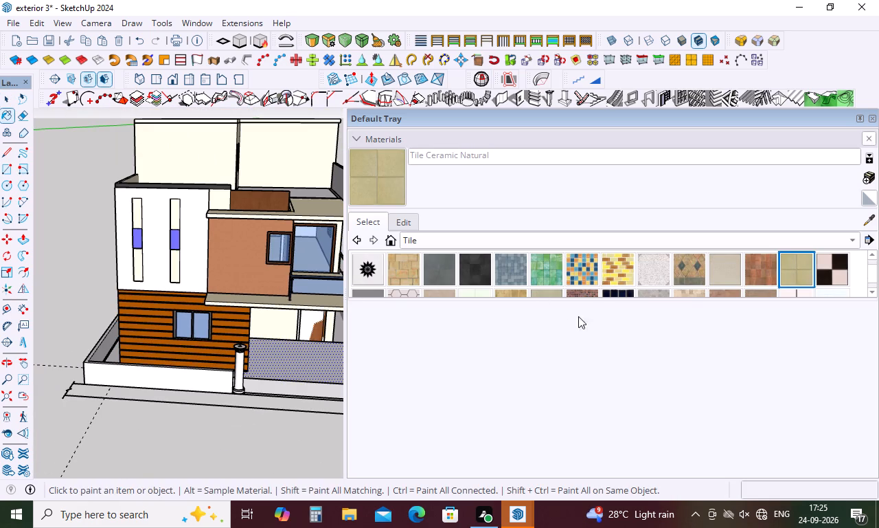
click(292, 353)
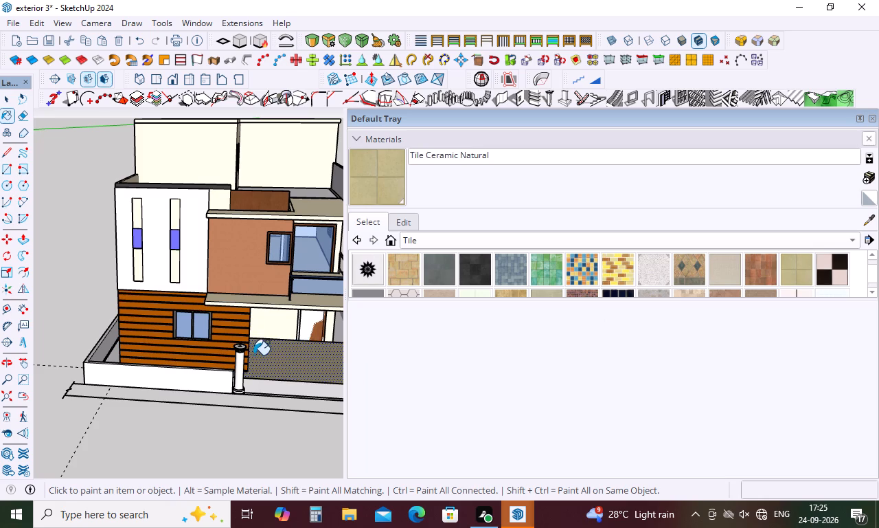
Paint the sloped entrance face between the gate columns with Tile Ceramic Natural and clear the selection.
scroll(279, 346, down, 4)
scroll(326, 378, up, 3)
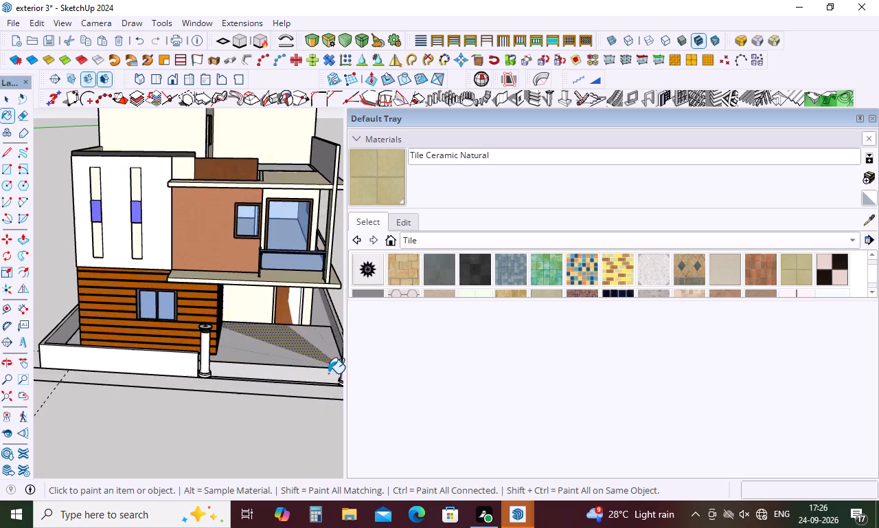
scroll(328, 373, up, 7)
click(317, 373)
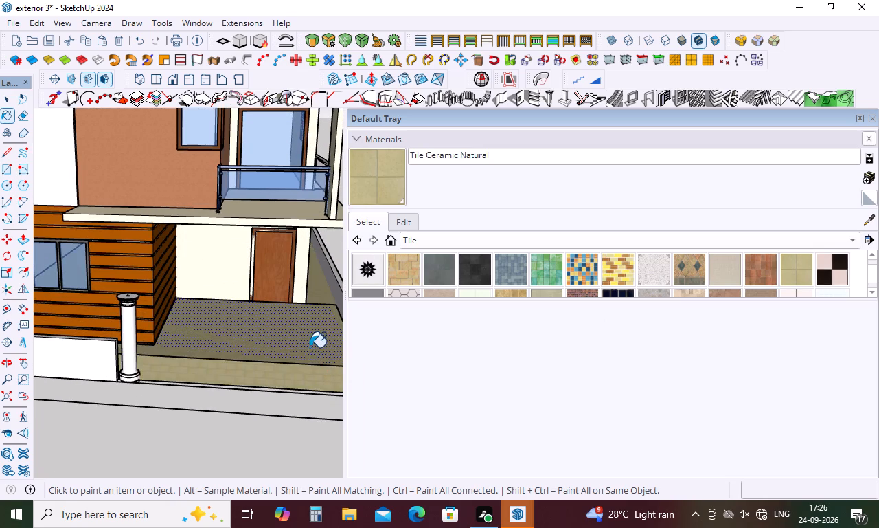
scroll(310, 347, down, 4)
key(space)
click(256, 428)
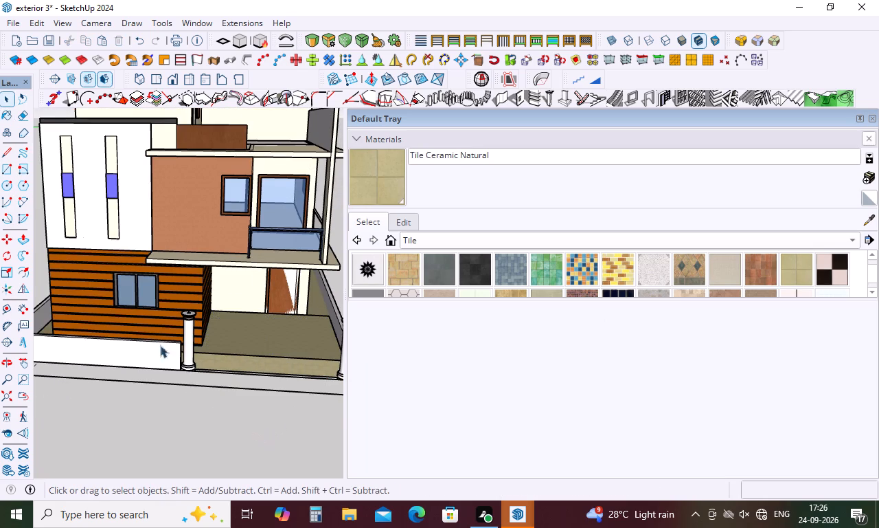
Examine the tiled porch, the sloped entrance and the whole house exterior from the front and front corner.
scroll(144, 331, down, 4)
middle_drag(341, 356, 233, 384)
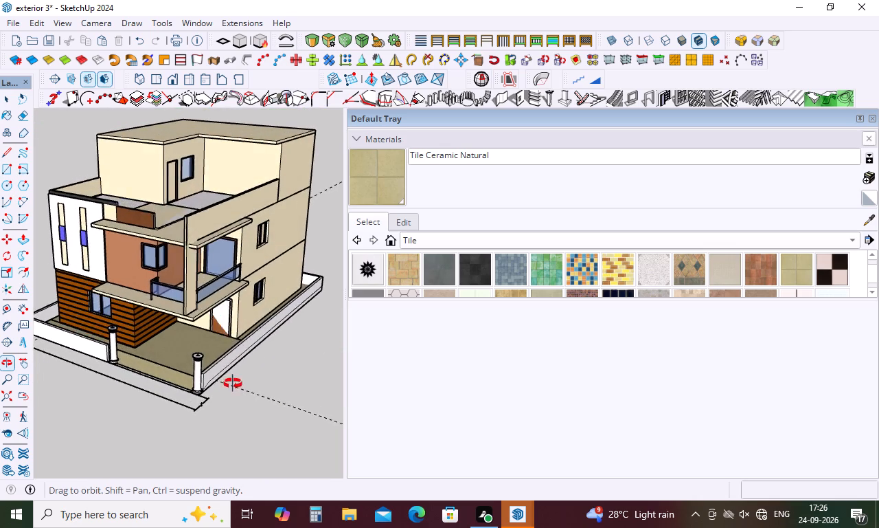
middle_drag(233, 384, 297, 387)
key(space)
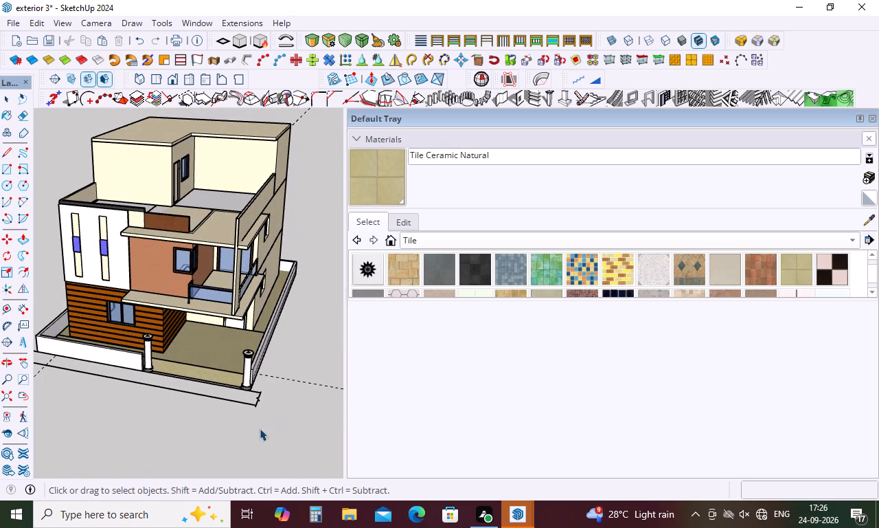
click(240, 435)
middle_drag(232, 404, 236, 376)
scroll(199, 352, up, 5)
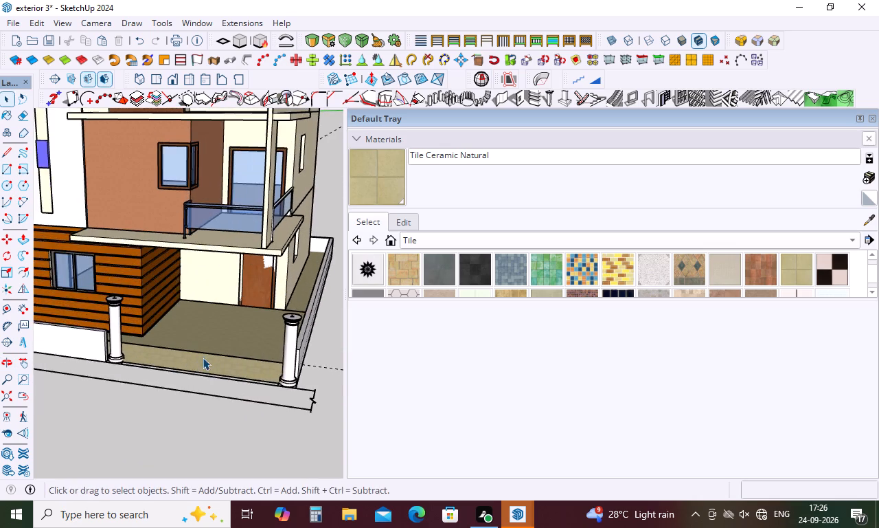
scroll(203, 357, up, 4)
scroll(191, 331, down, 9)
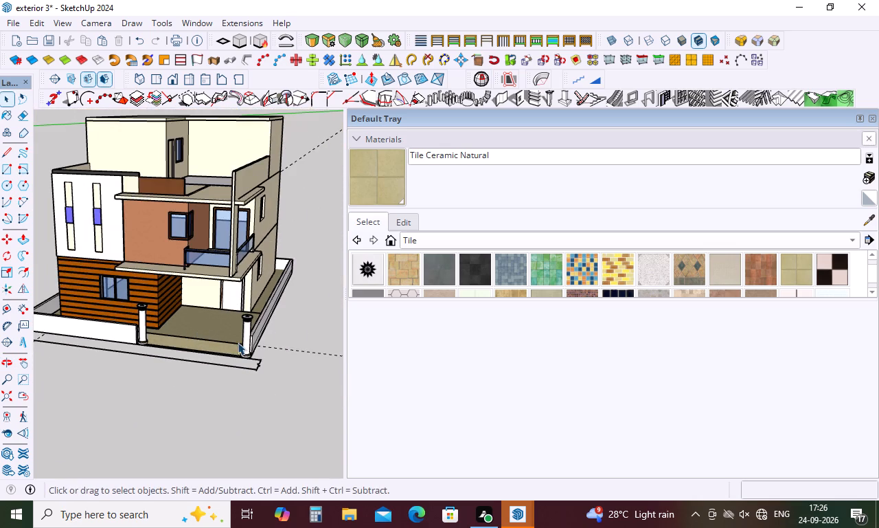
middle_drag(238, 342, 225, 361)
scroll(285, 351, down, 4)
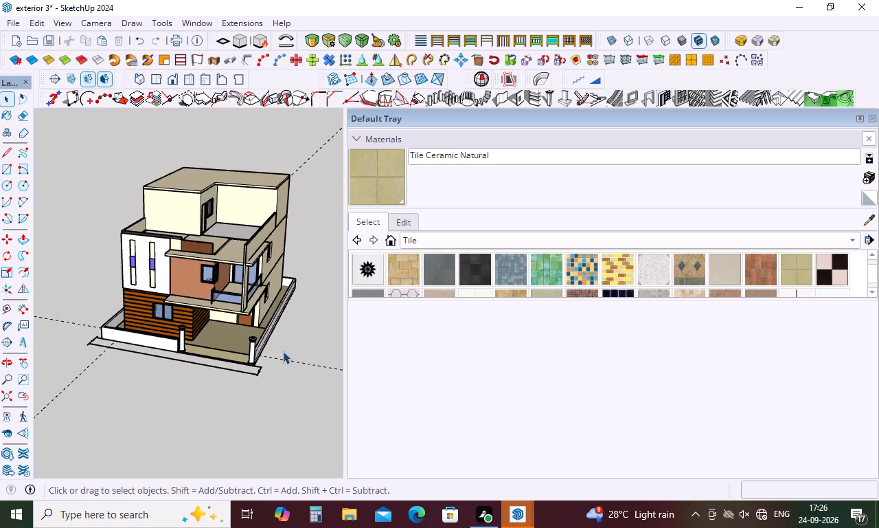
scroll(283, 352, down, 6)
scroll(282, 360, up, 4)
scroll(269, 327, down, 4)
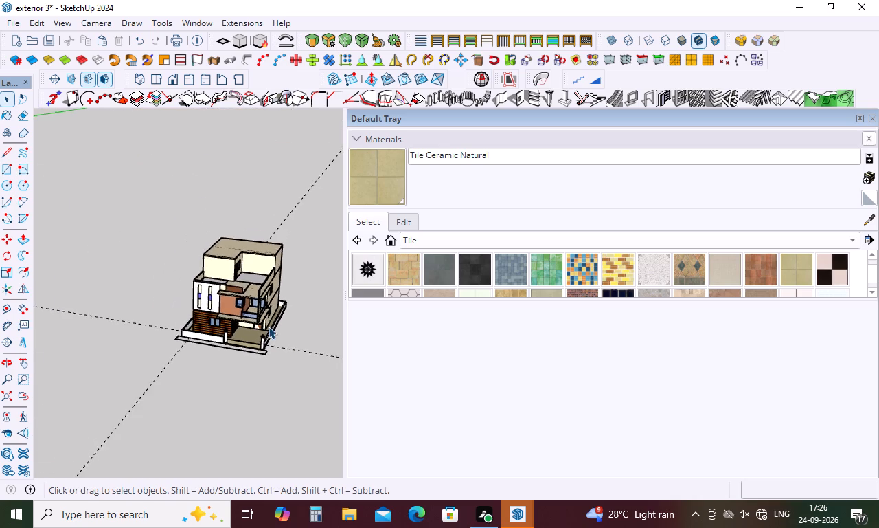
scroll(269, 327, down, 10)
scroll(240, 336, up, 11)
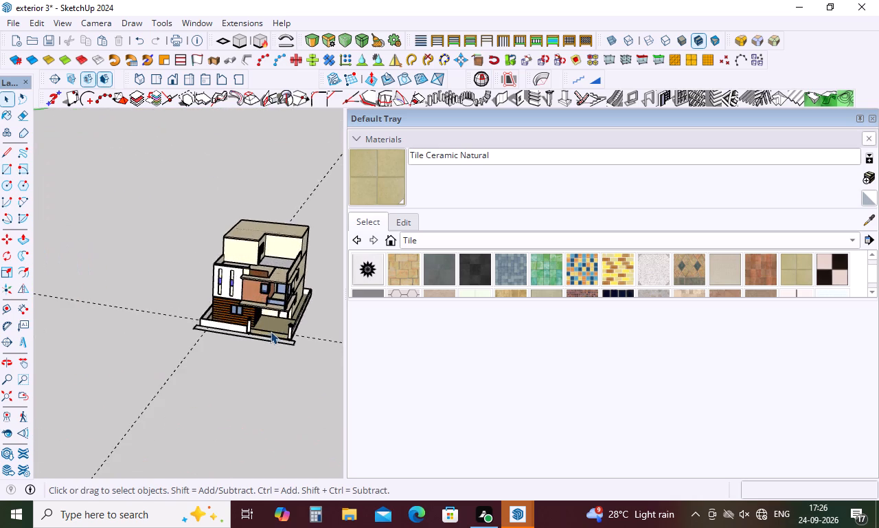
scroll(271, 331, up, 3)
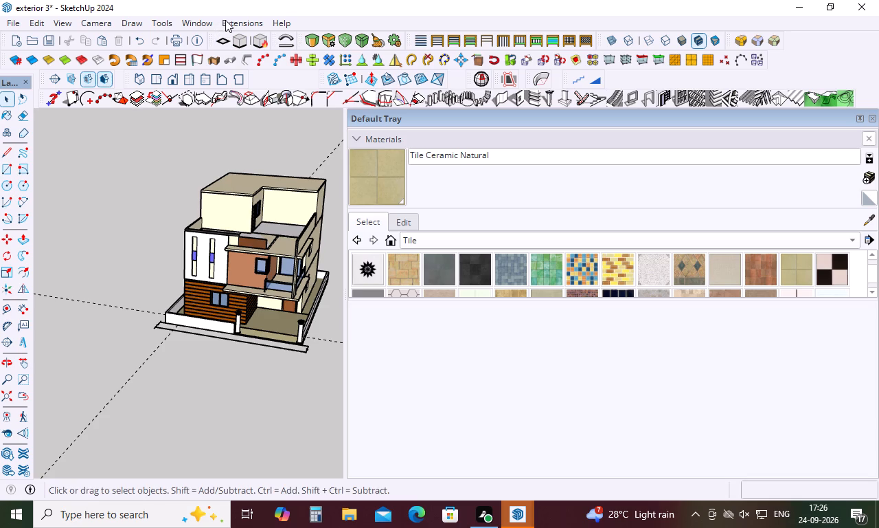
Open 3D Warehouse and search its models for "car".
click(191, 22)
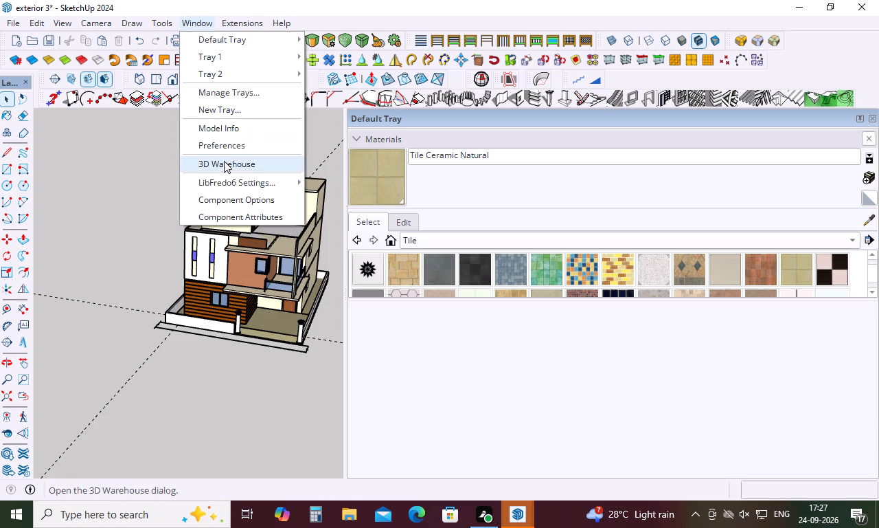
click(226, 167)
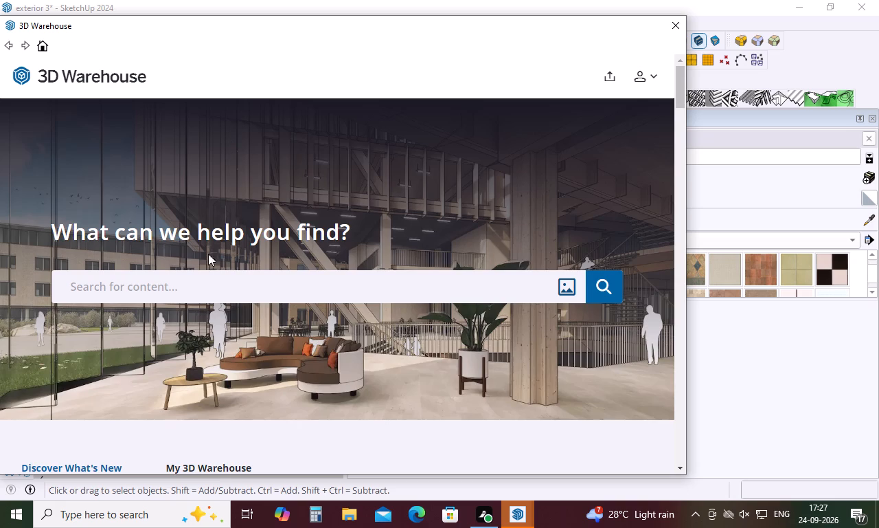
click(198, 287)
text(car)
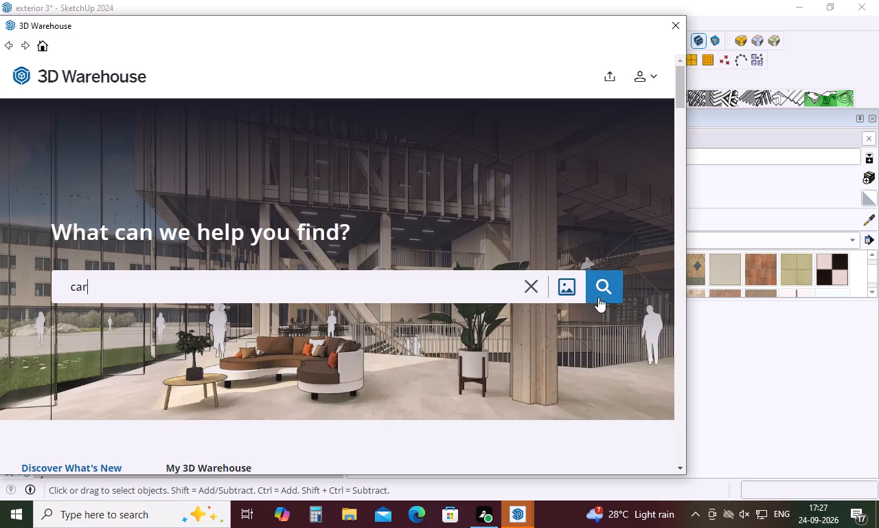
click(602, 295)
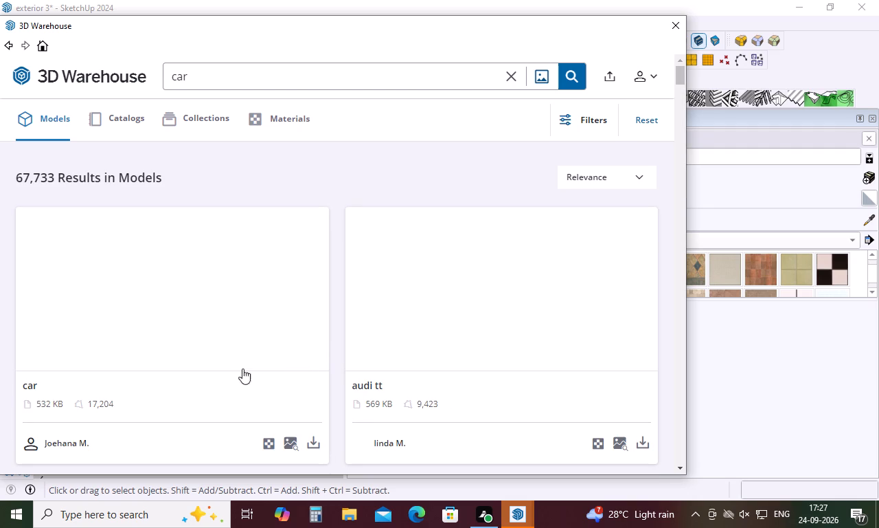
Browse the car search results and compare the models to find one suitable for the house exterior.
scroll(305, 340, down, 5)
scroll(304, 340, up, 4)
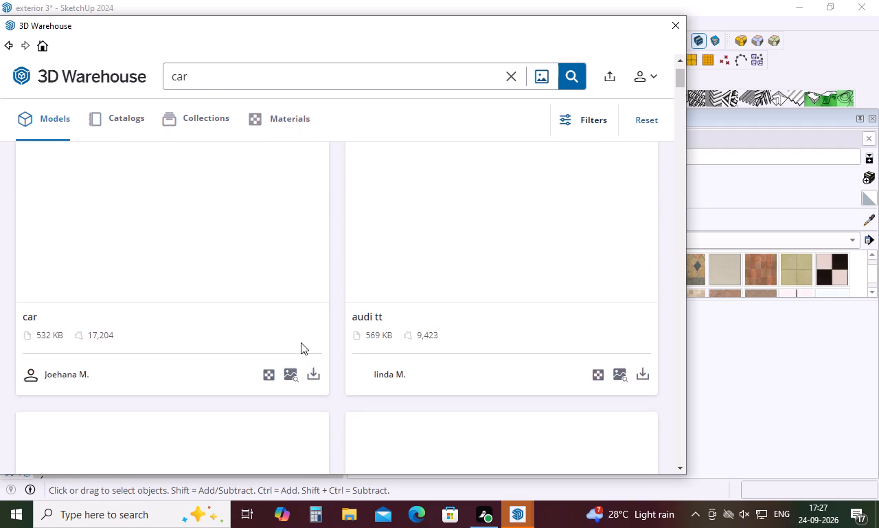
scroll(301, 342, up, 6)
scroll(301, 342, down, 4)
scroll(301, 342, up, 4)
scroll(301, 342, down, 5)
scroll(301, 342, up, 5)
scroll(301, 342, down, 5)
scroll(301, 342, up, 4)
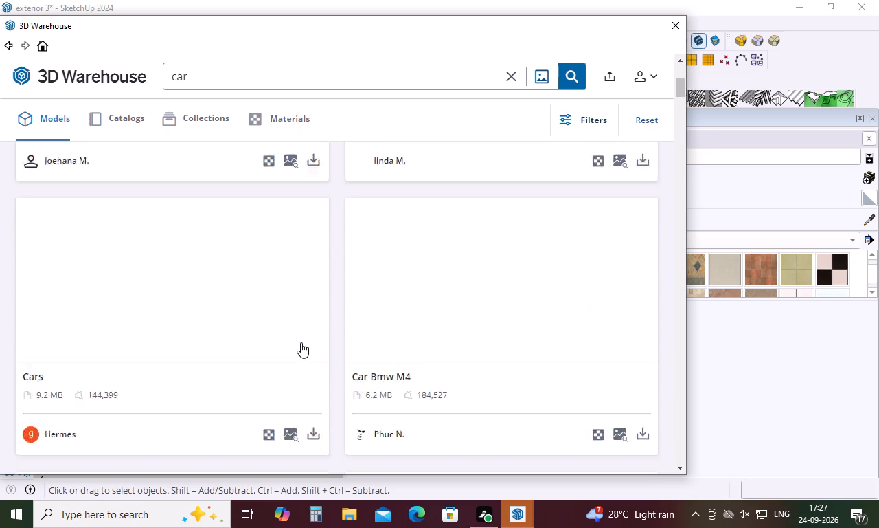
scroll(301, 342, up, 12)
scroll(301, 342, down, 4)
scroll(301, 342, up, 4)
scroll(301, 342, down, 4)
scroll(301, 342, up, 4)
scroll(301, 342, down, 4)
scroll(301, 342, up, 3)
scroll(301, 342, down, 3)
scroll(301, 342, up, 3)
scroll(301, 342, down, 4)
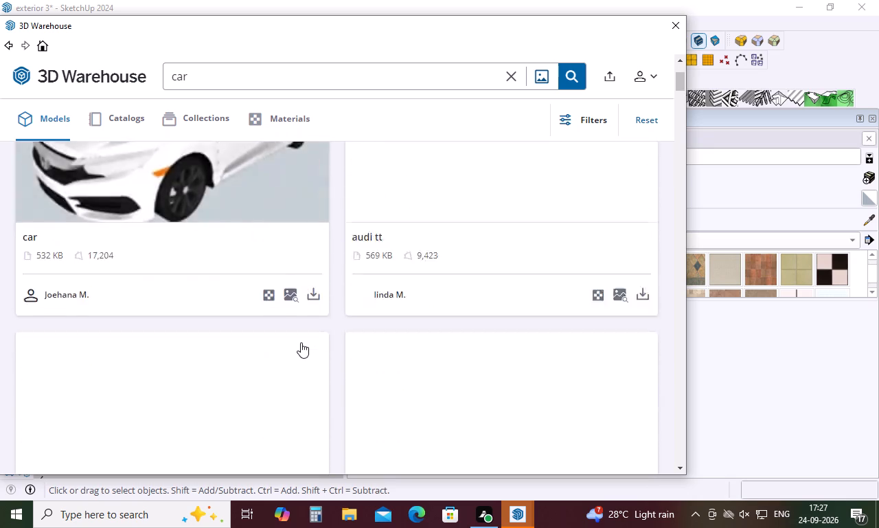
scroll(301, 342, up, 5)
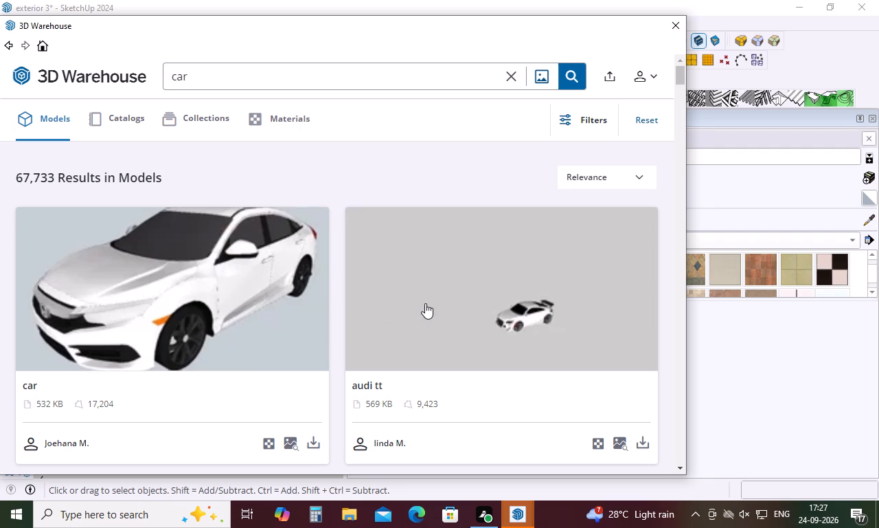
scroll(425, 303, down, 8)
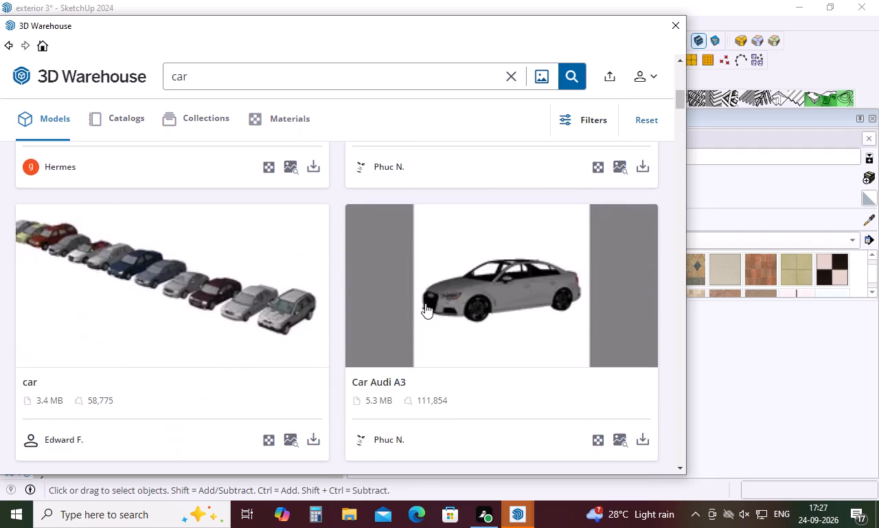
scroll(425, 303, down, 5)
scroll(424, 312, up, 10)
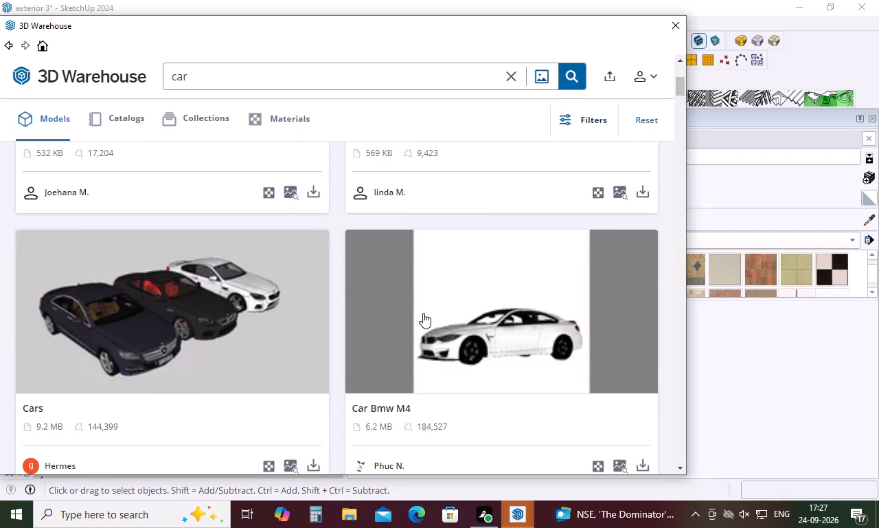
scroll(423, 313, up, 8)
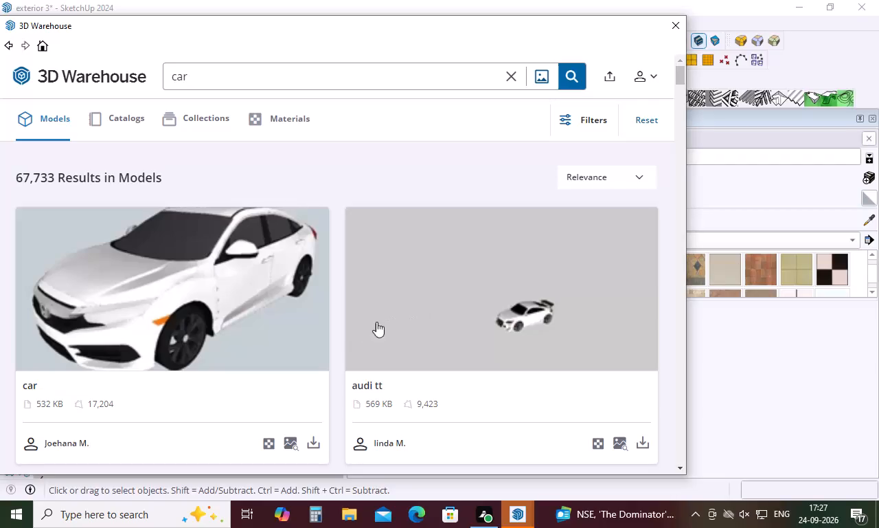
scroll(461, 290, down, 7)
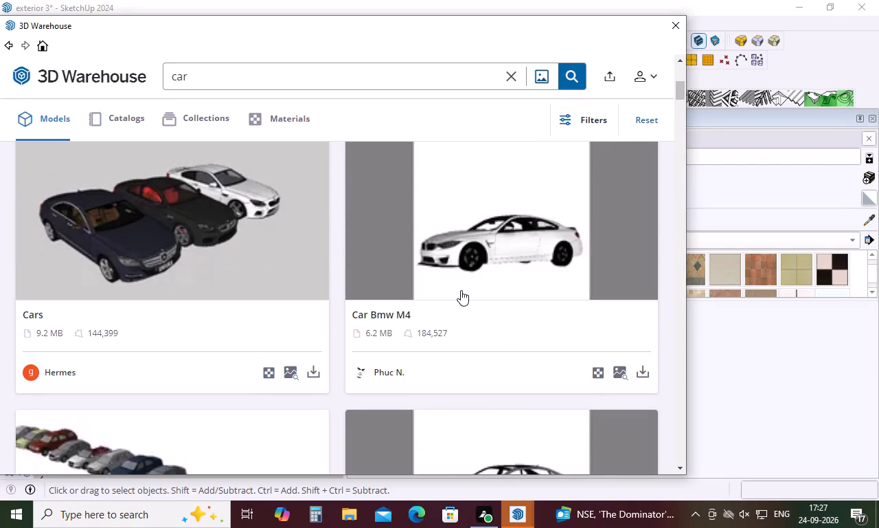
scroll(461, 290, down, 8)
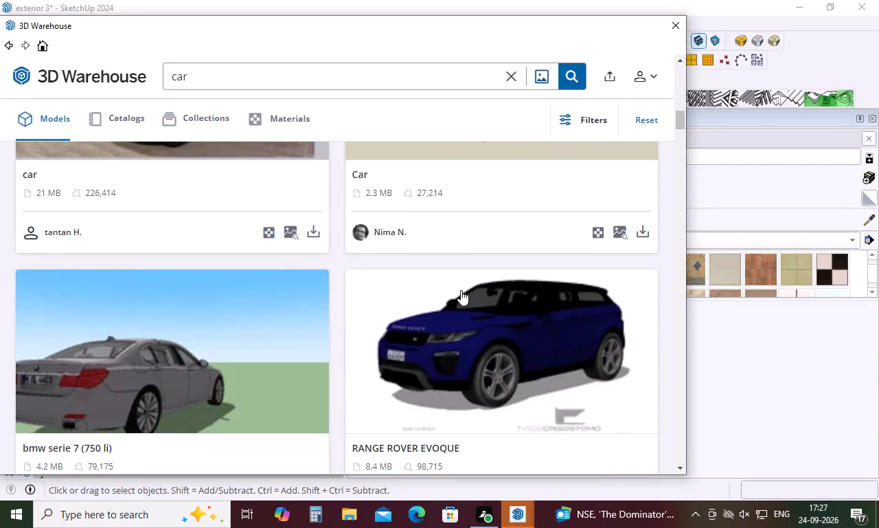
scroll(461, 290, up, 9)
scroll(461, 290, down, 2)
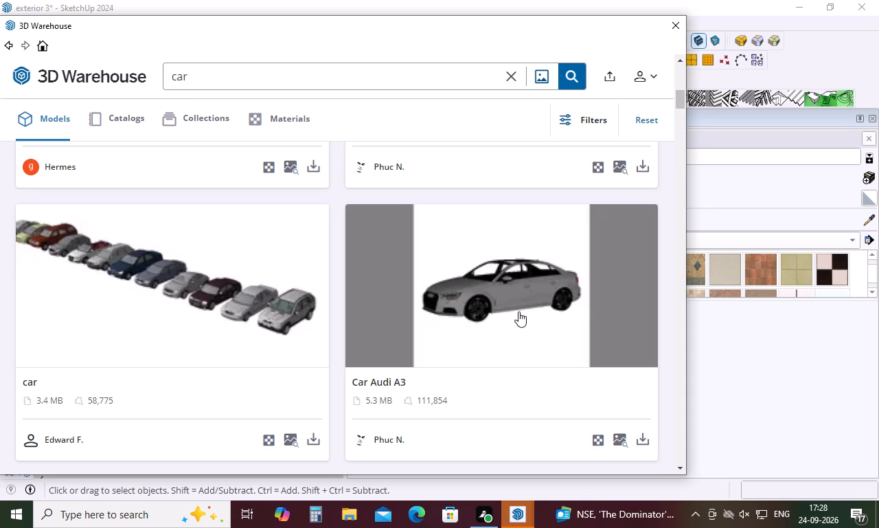
scroll(518, 311, down, 9)
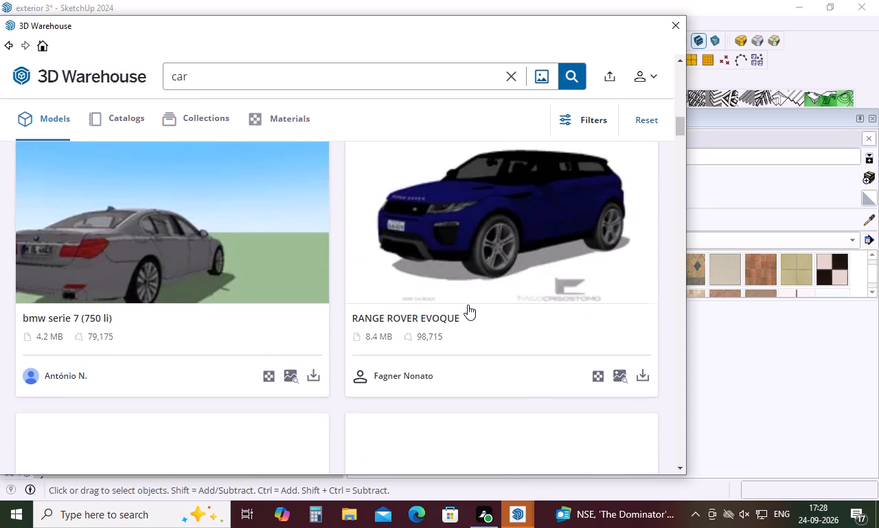
scroll(468, 305, down, 5)
scroll(468, 305, up, 4)
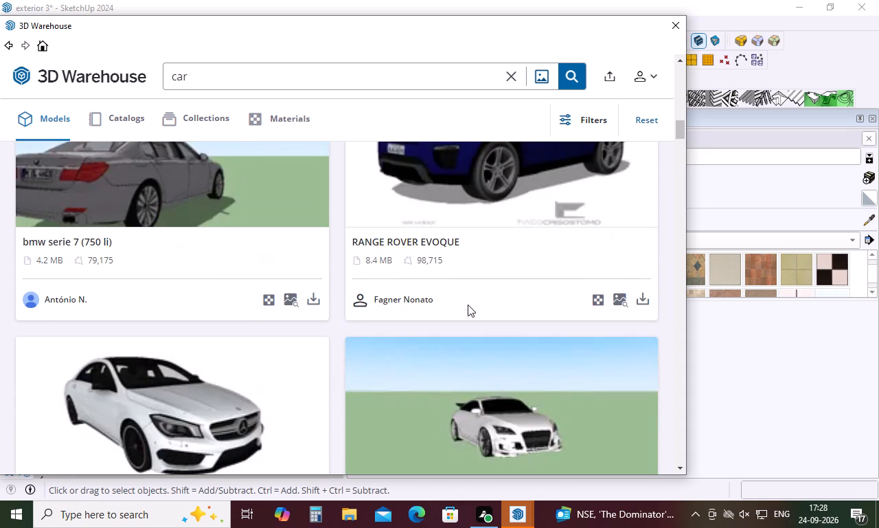
scroll(468, 305, down, 5)
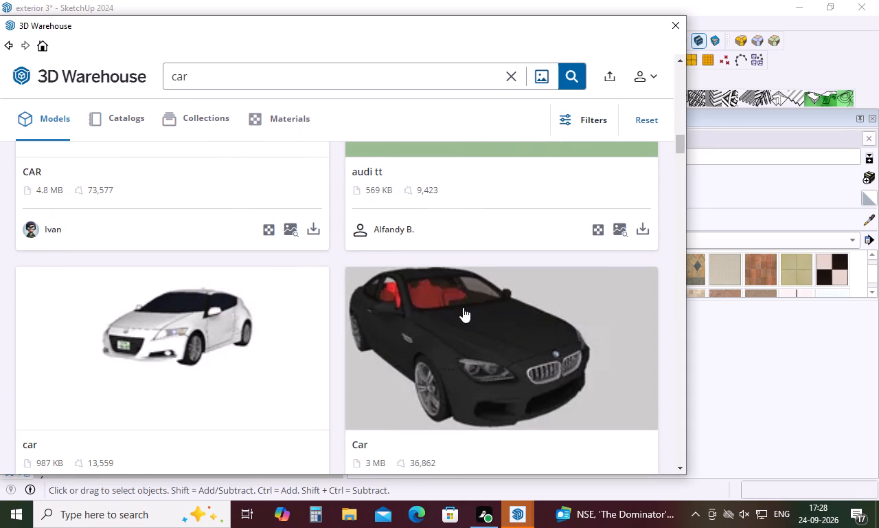
scroll(463, 307, down, 9)
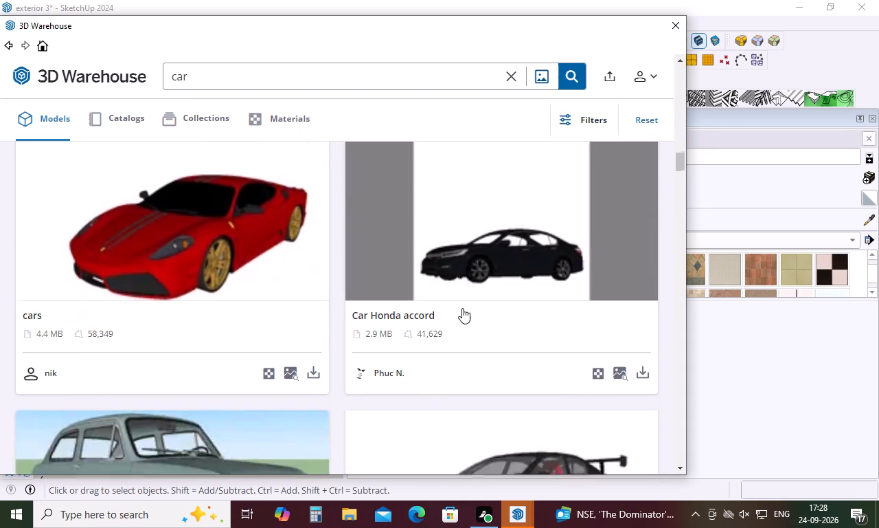
scroll(462, 308, down, 1)
scroll(462, 308, up, 9)
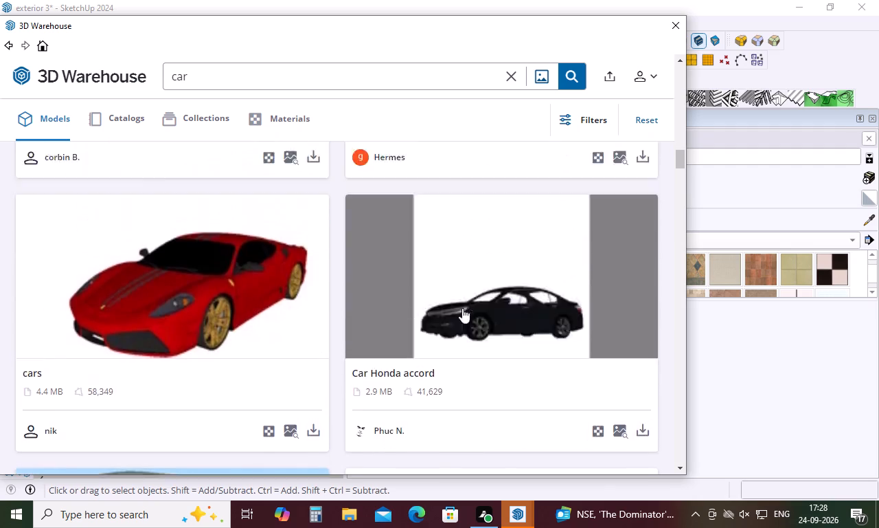
scroll(462, 308, up, 18)
scroll(462, 308, up, 5)
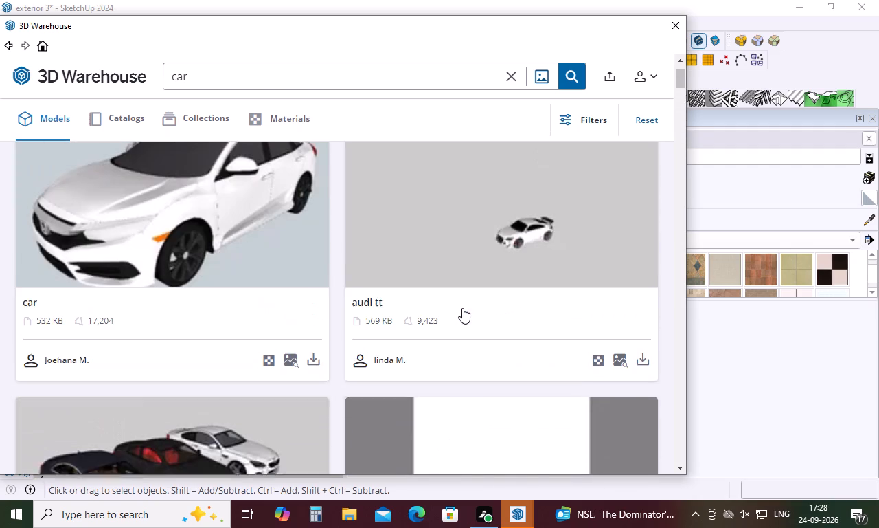
scroll(462, 308, down, 4)
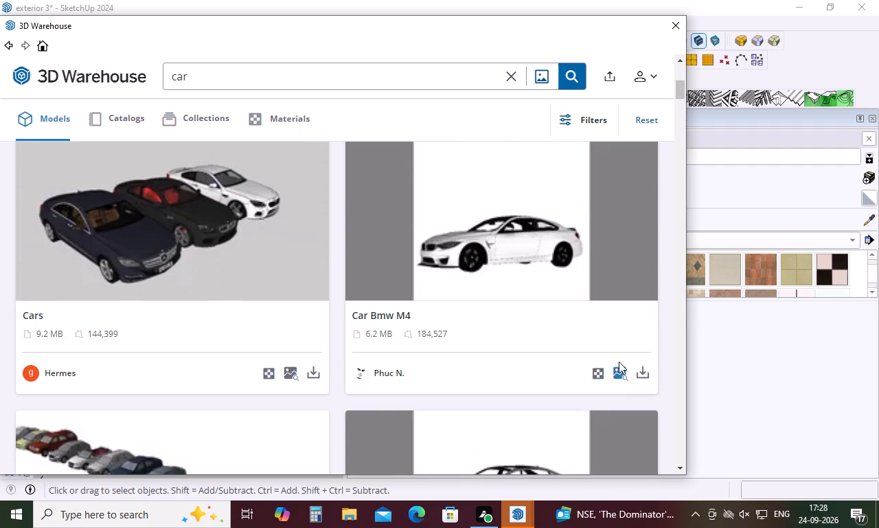
Load the Car Bmw M4 model directly into the scene and place it on the open ground beside the house.
click(638, 373)
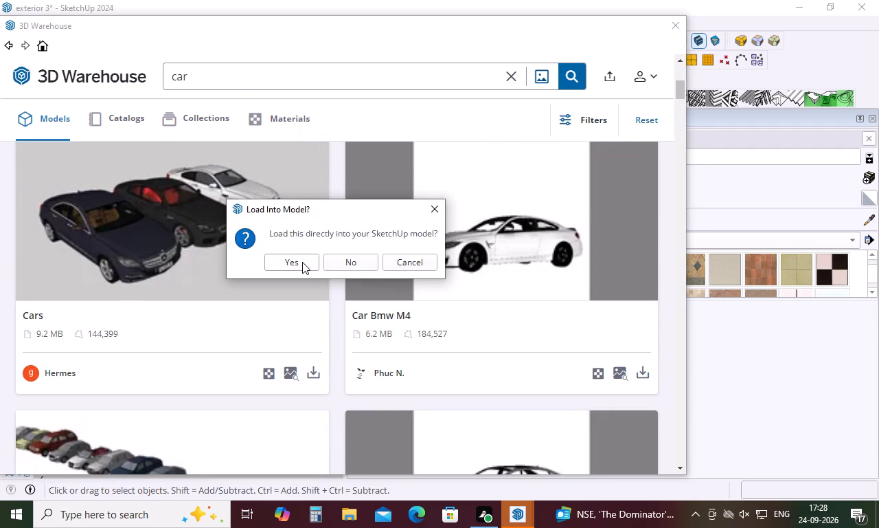
click(301, 262)
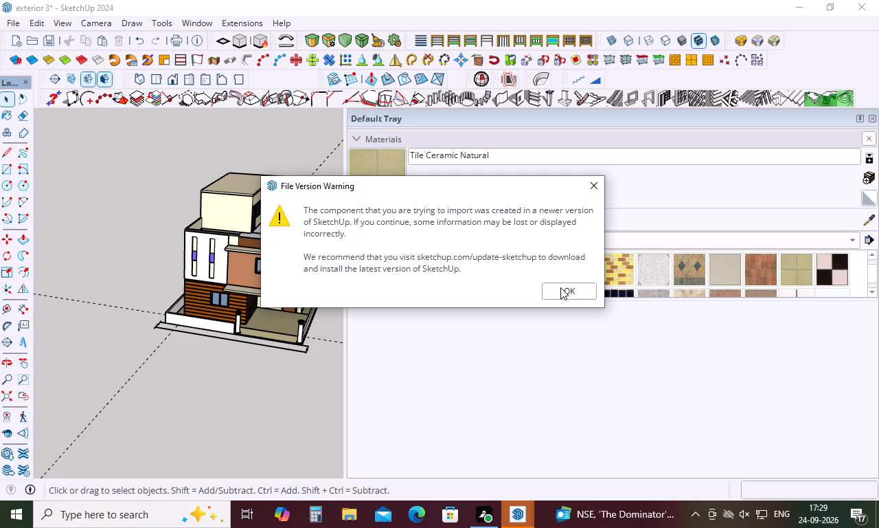
click(560, 289)
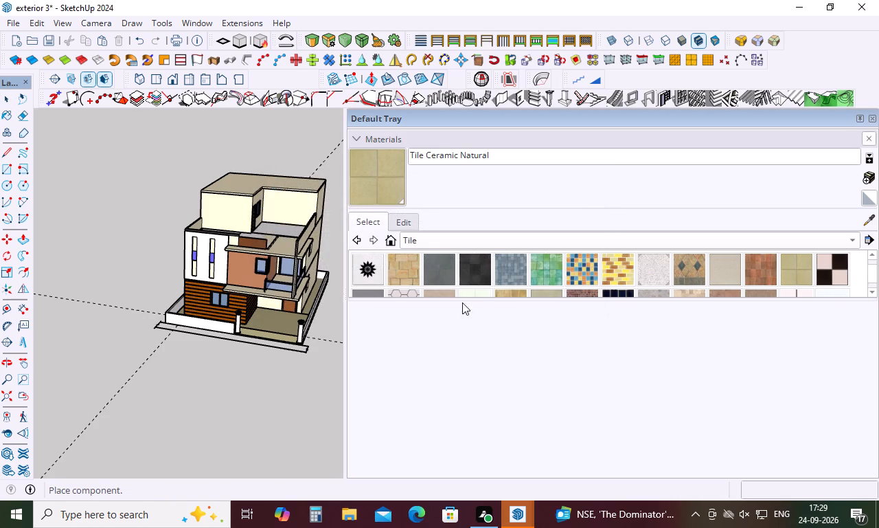
click(102, 351)
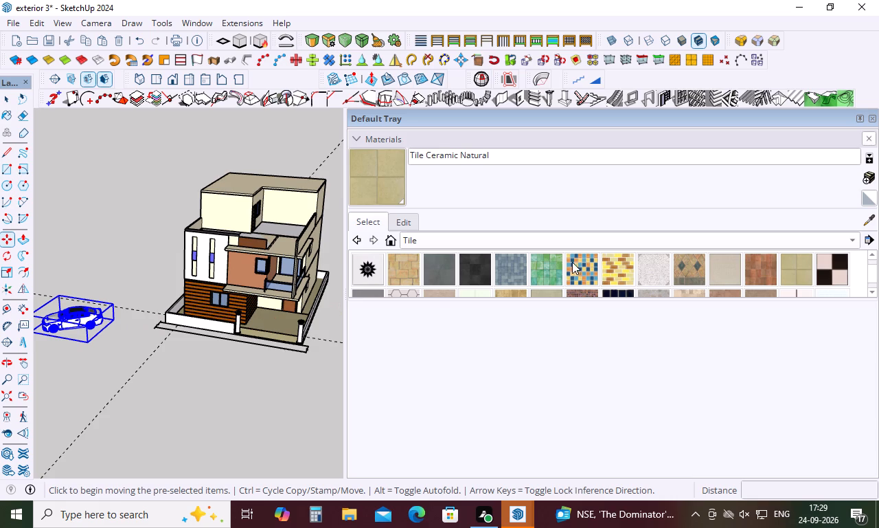
Close the Default Tray and clear the selection of the placed car.
click(871, 120)
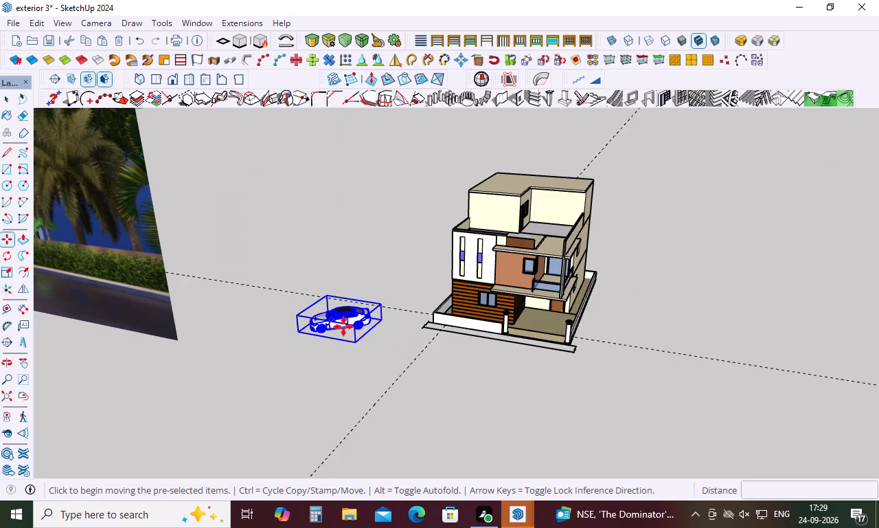
scroll(344, 325, up, 19)
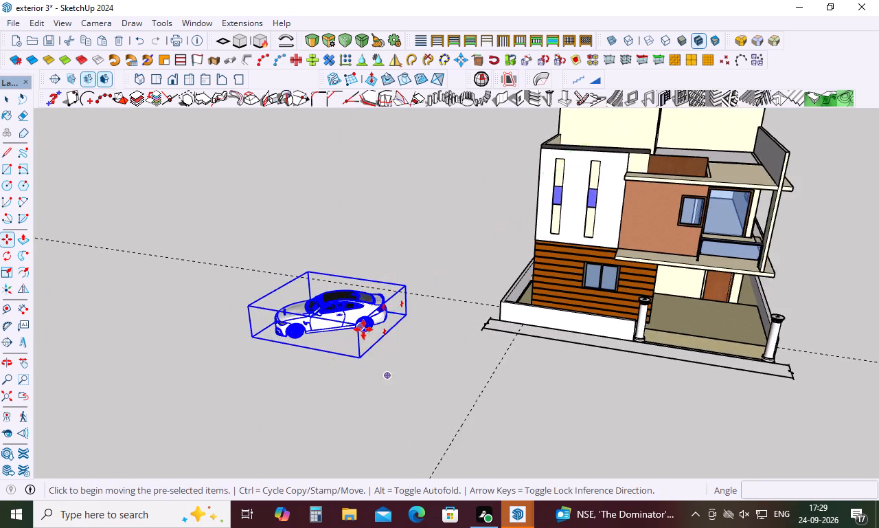
scroll(328, 328, up, 4)
key(space)
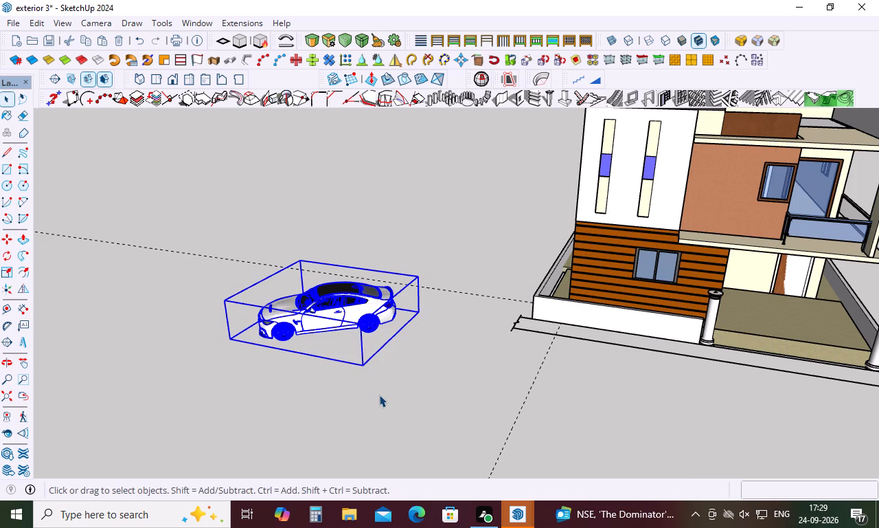
click(379, 395)
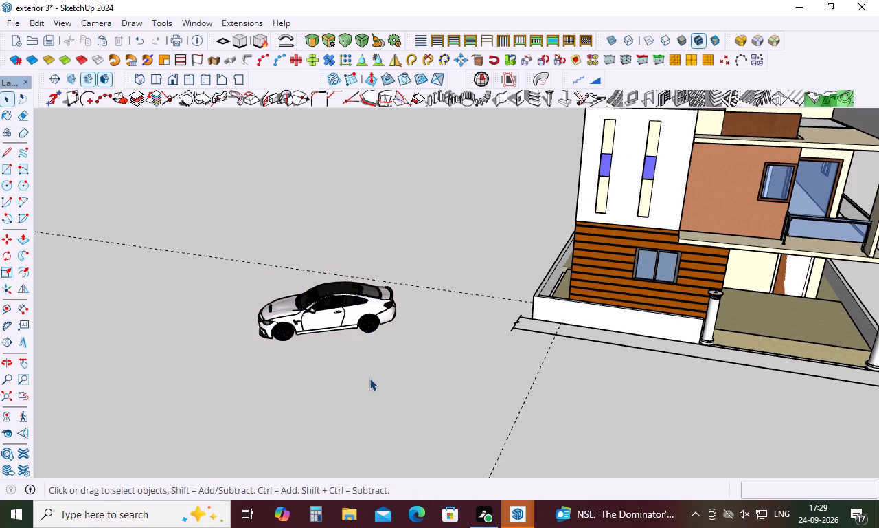
Rotate the car about 118.5 degrees on the ground plane around its front end, aligning with the green axis, and select it.
key(q)
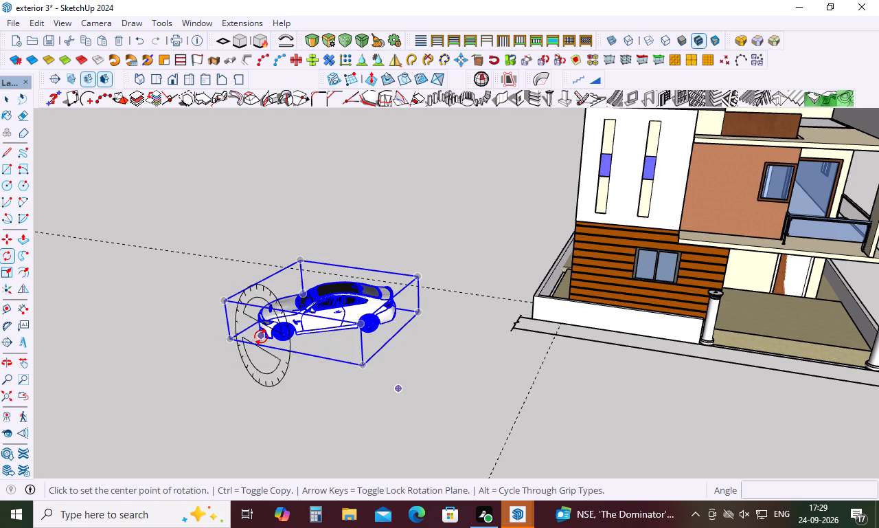
click(266, 336)
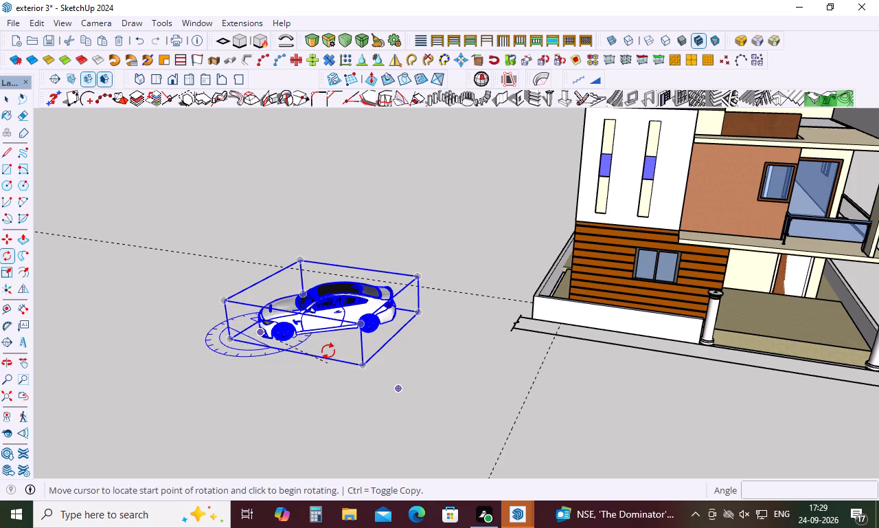
click(379, 292)
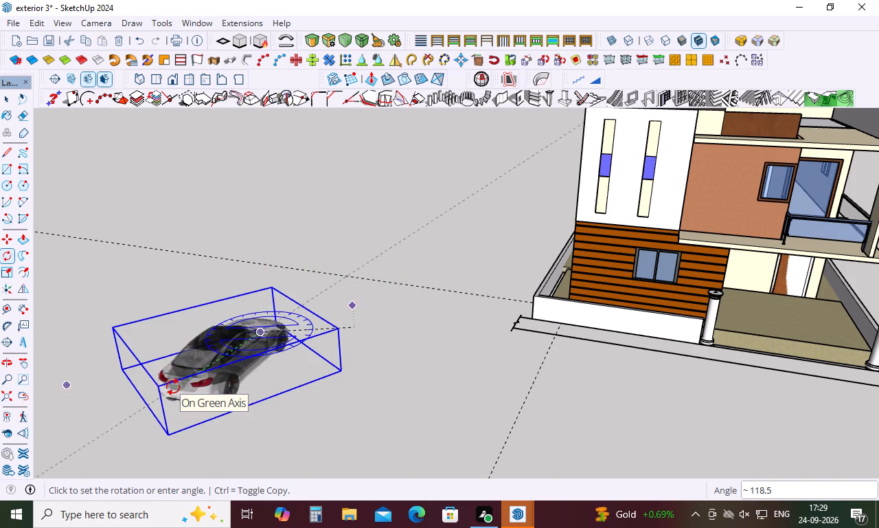
click(173, 387)
key(space)
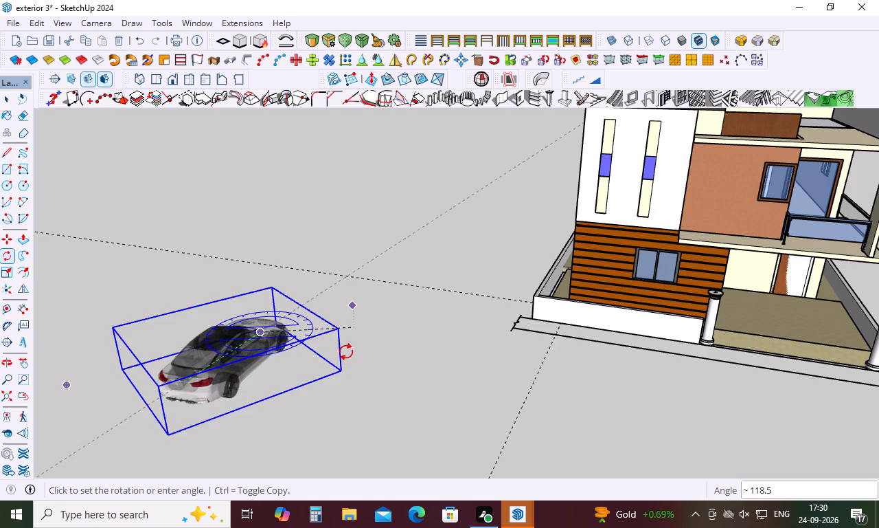
click(228, 353)
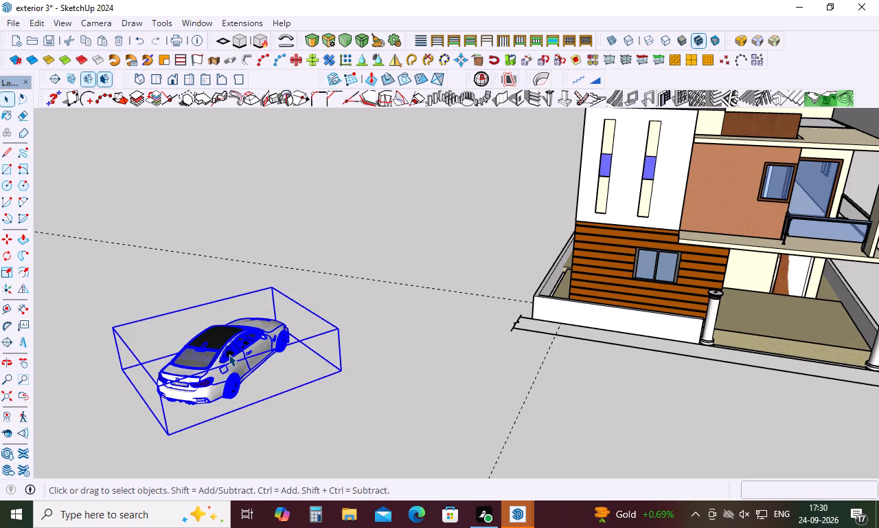
Move the BMW car about 26' 2" across the ground to just in front of the house's boundary wall.
key(m)
click(240, 342)
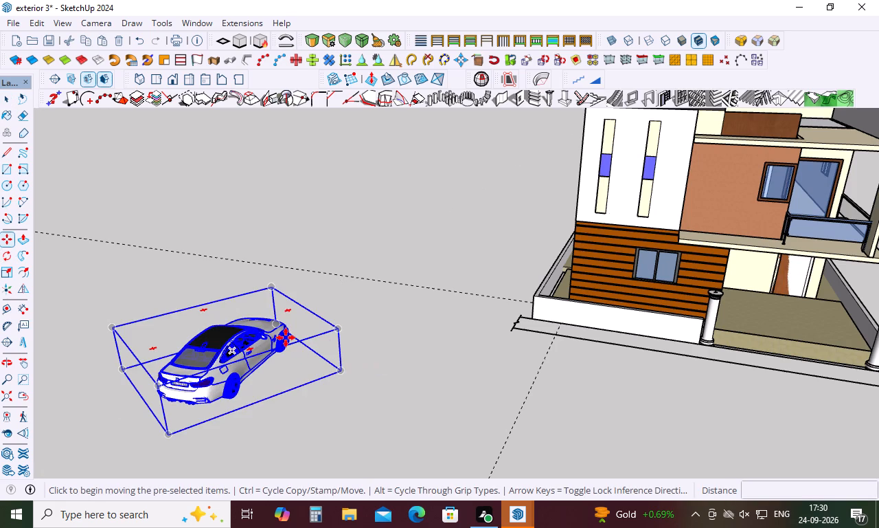
click(286, 338)
click(242, 332)
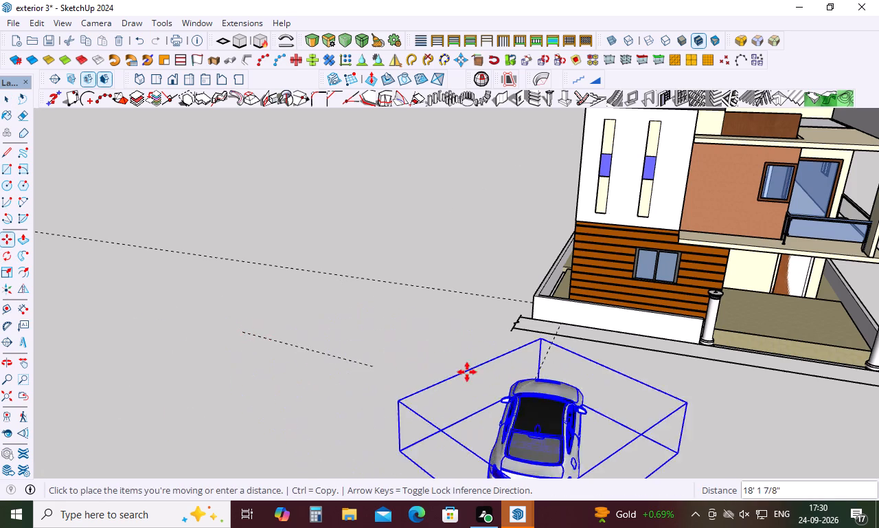
click(466, 353)
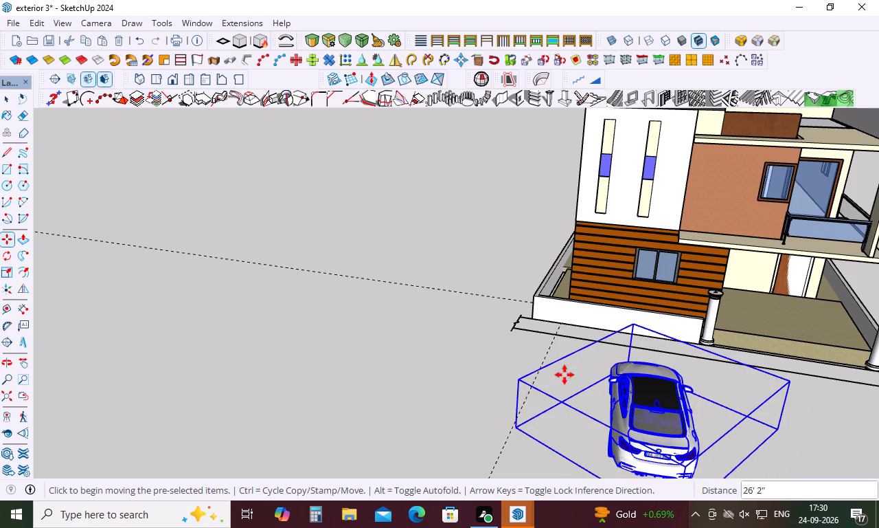
scroll(671, 335, down, 4)
key(space)
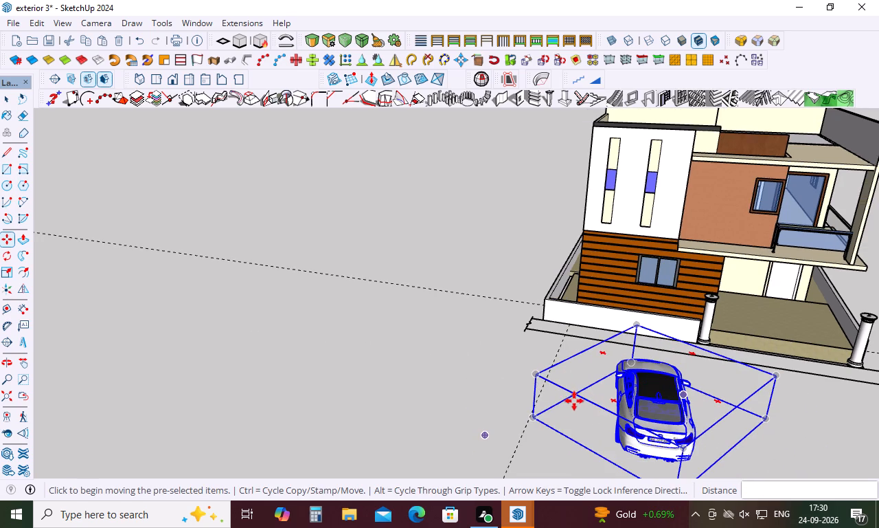
click(461, 406)
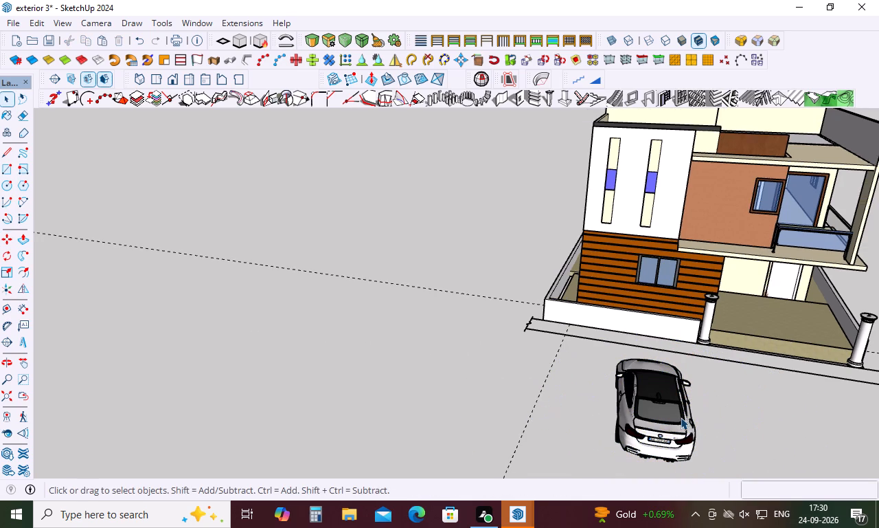
click(679, 418)
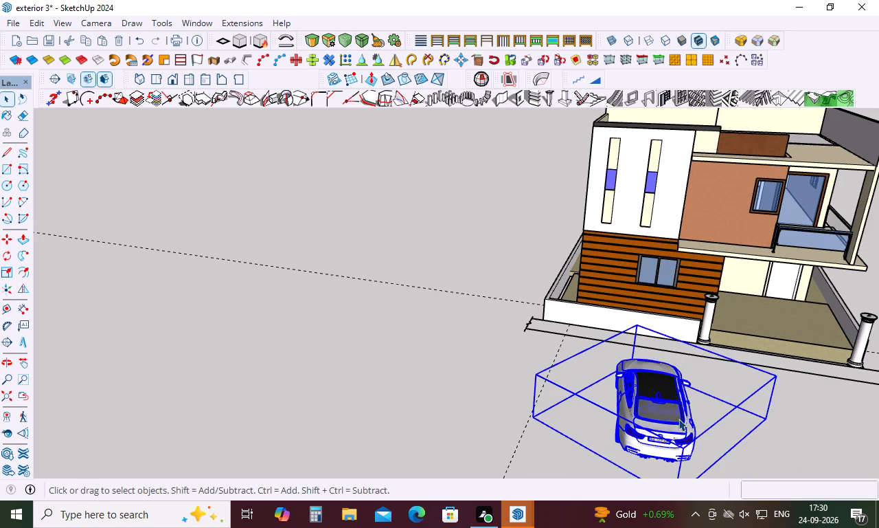
click(415, 372)
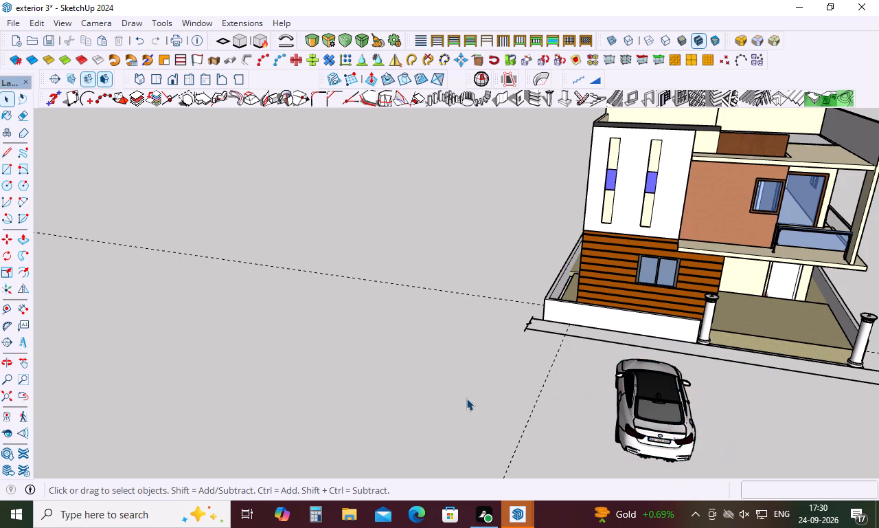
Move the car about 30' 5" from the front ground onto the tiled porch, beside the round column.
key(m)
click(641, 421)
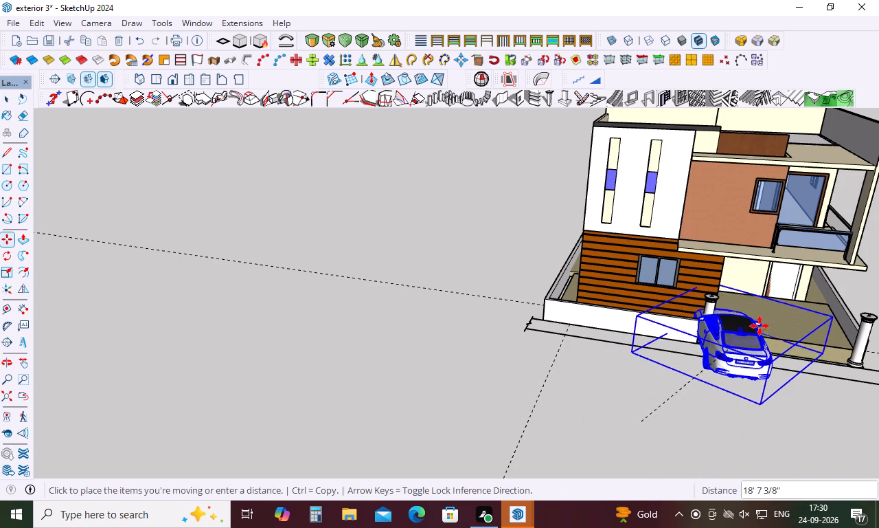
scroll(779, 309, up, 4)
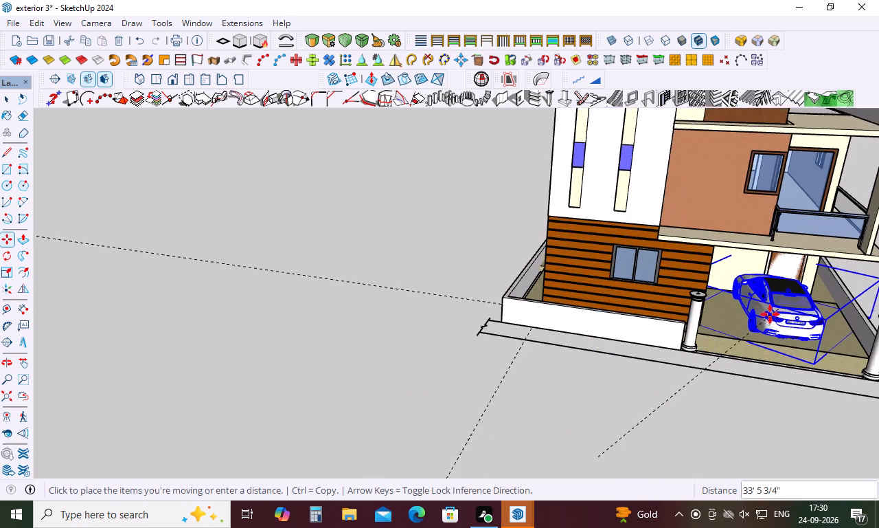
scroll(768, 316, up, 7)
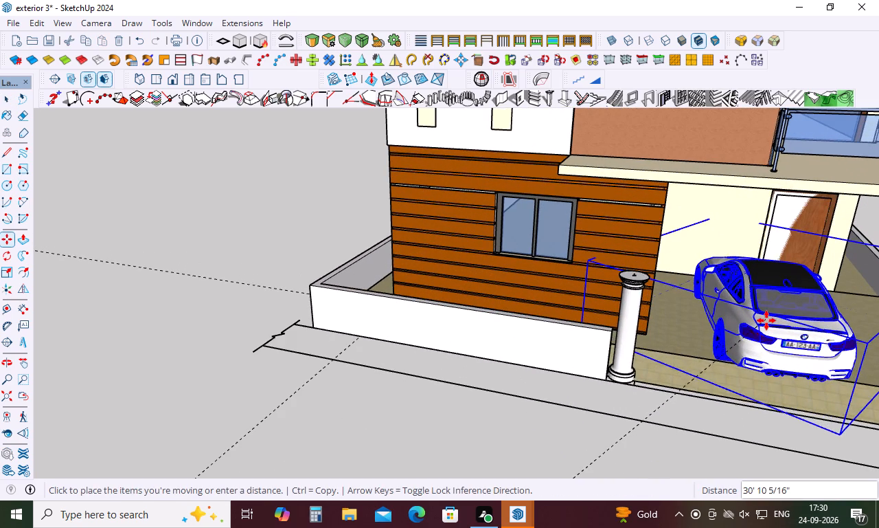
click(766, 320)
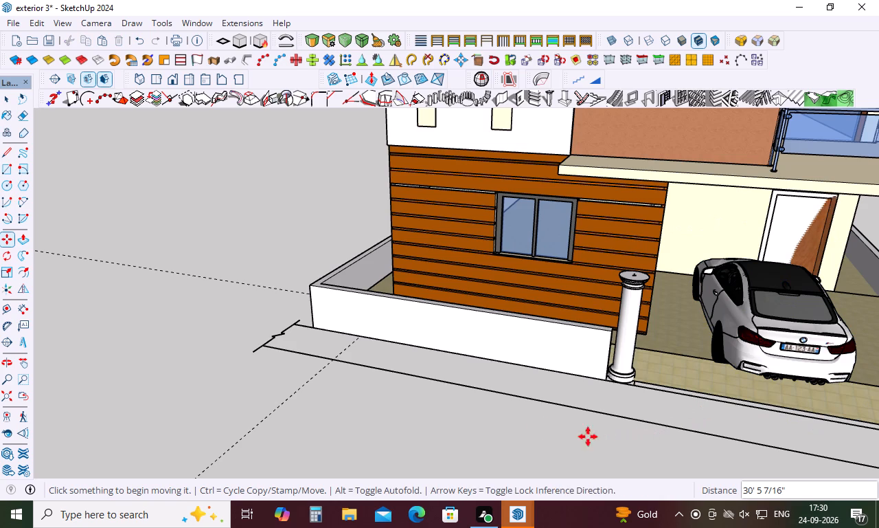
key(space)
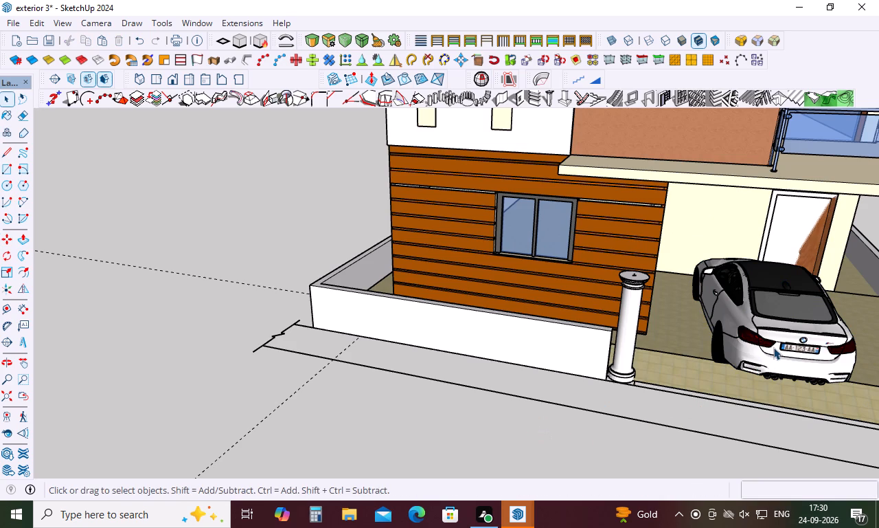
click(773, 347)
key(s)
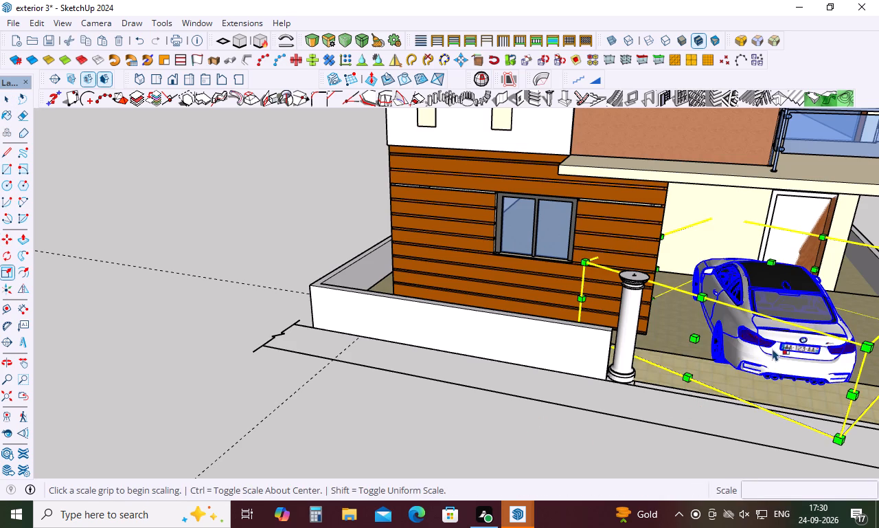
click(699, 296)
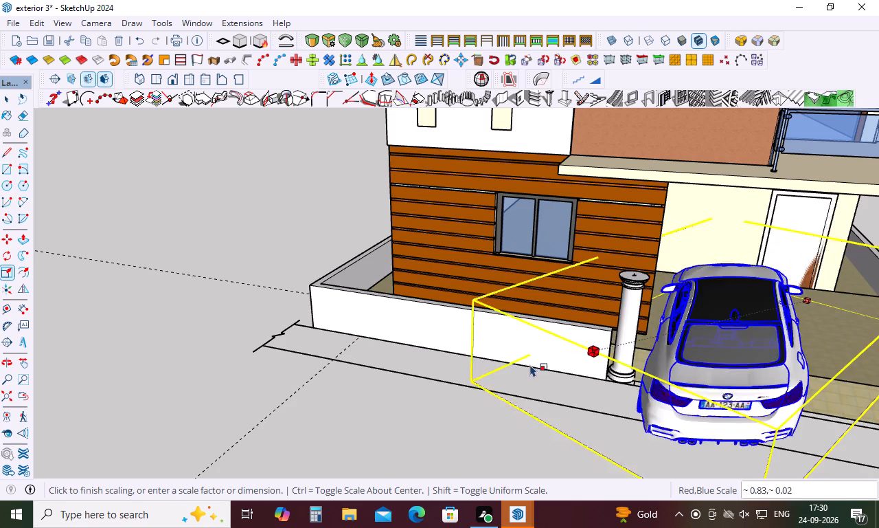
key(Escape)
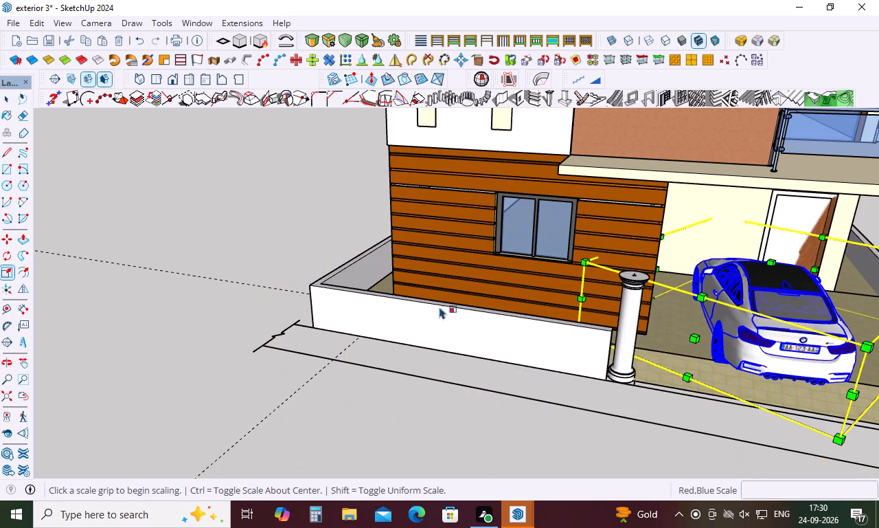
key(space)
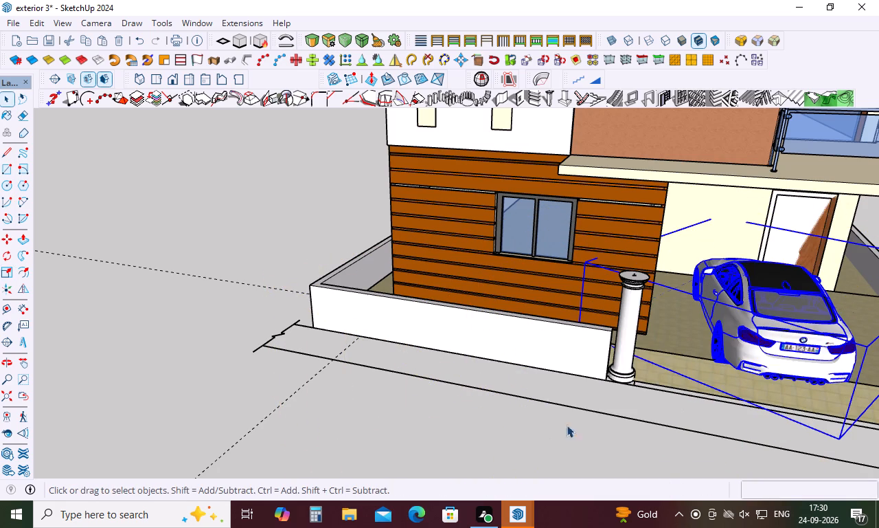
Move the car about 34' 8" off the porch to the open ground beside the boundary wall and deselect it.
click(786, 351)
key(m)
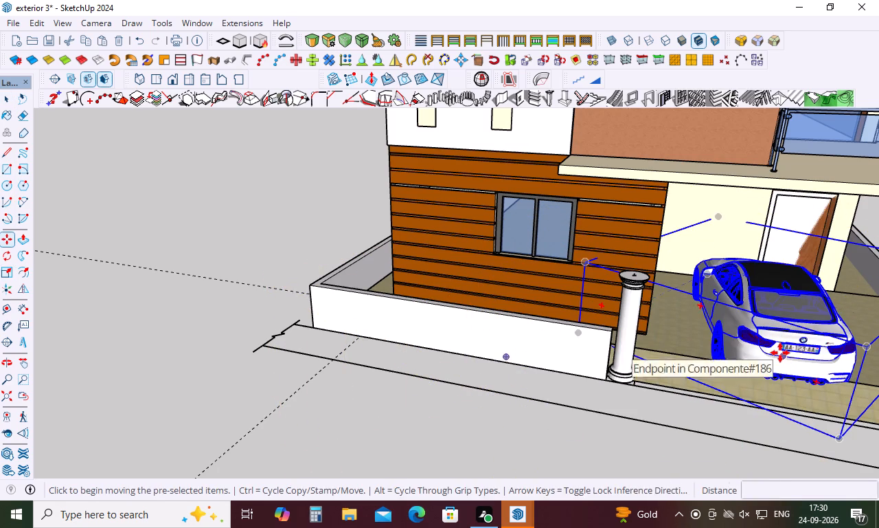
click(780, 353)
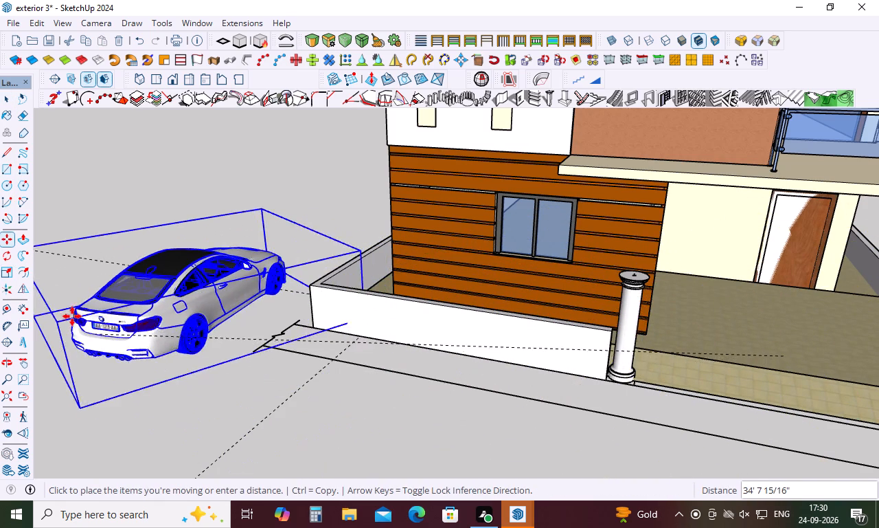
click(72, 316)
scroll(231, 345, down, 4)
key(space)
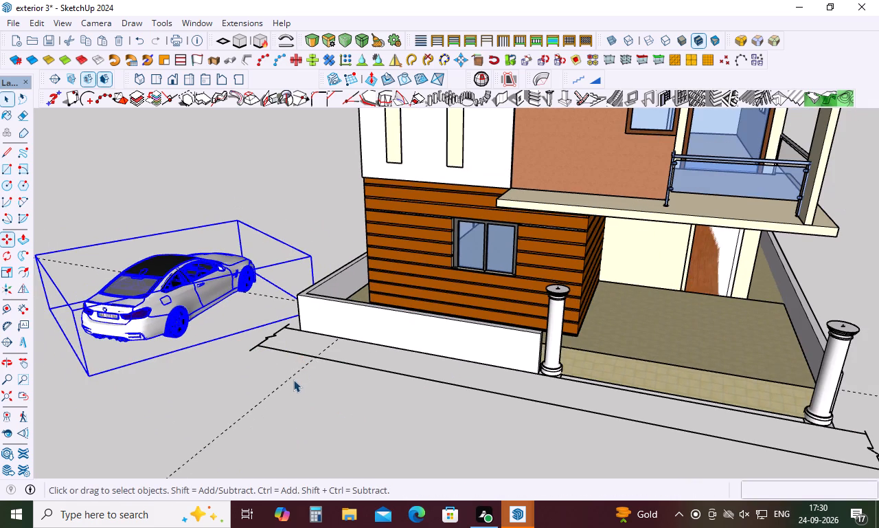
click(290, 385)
Scale the car by about 0.86 along red, about 1.12 along blue, and about 0.88 along green with 1.09 along blue.
click(190, 294)
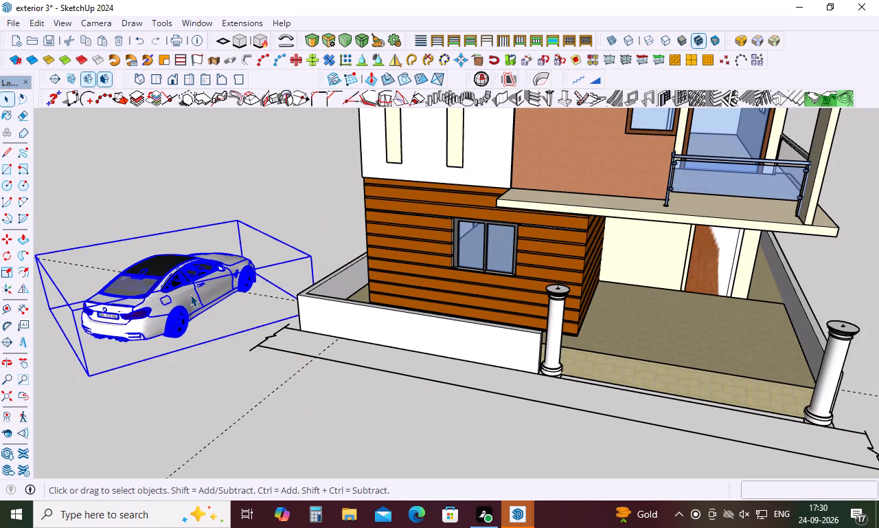
key(s)
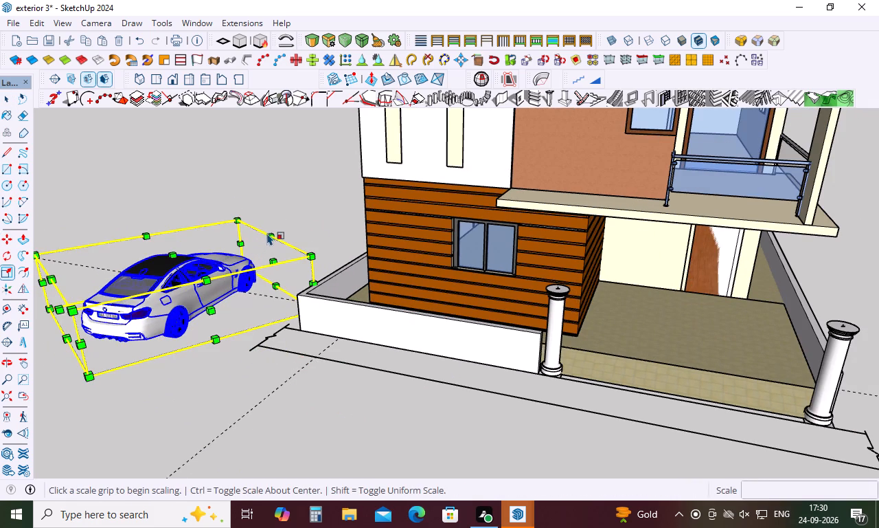
click(269, 234)
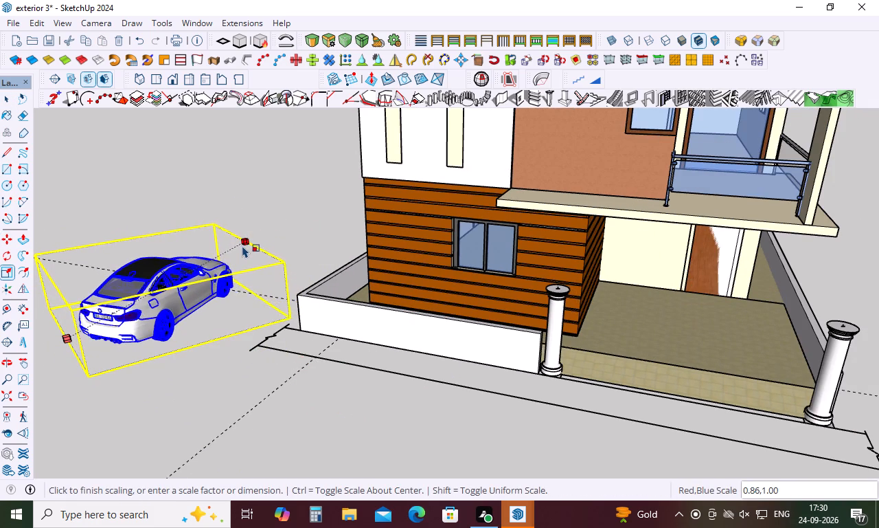
click(242, 245)
click(187, 285)
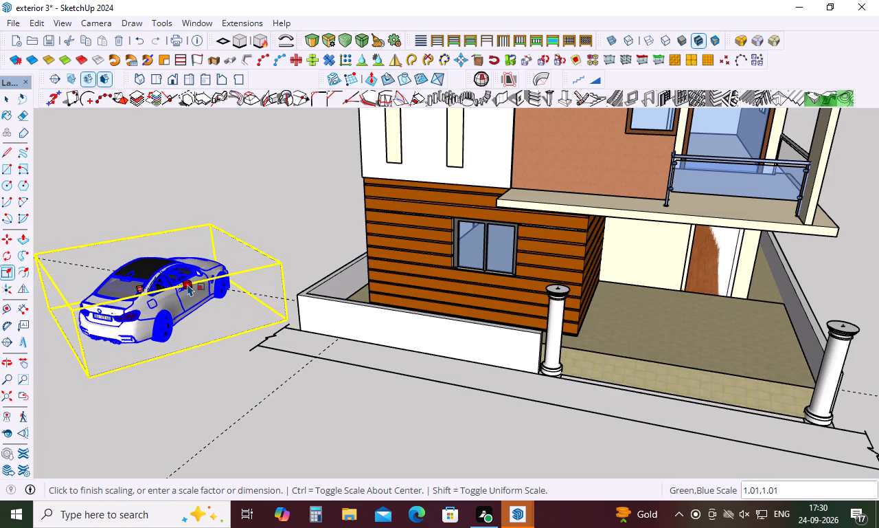
click(185, 277)
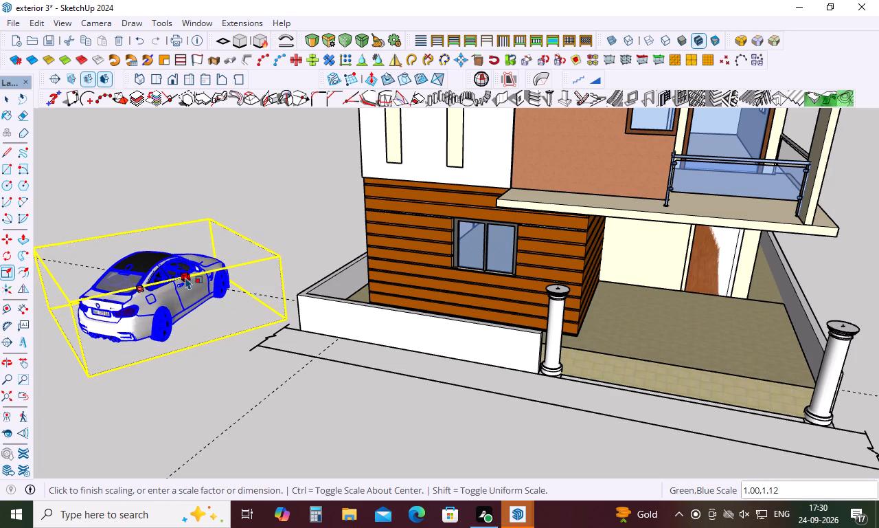
click(130, 230)
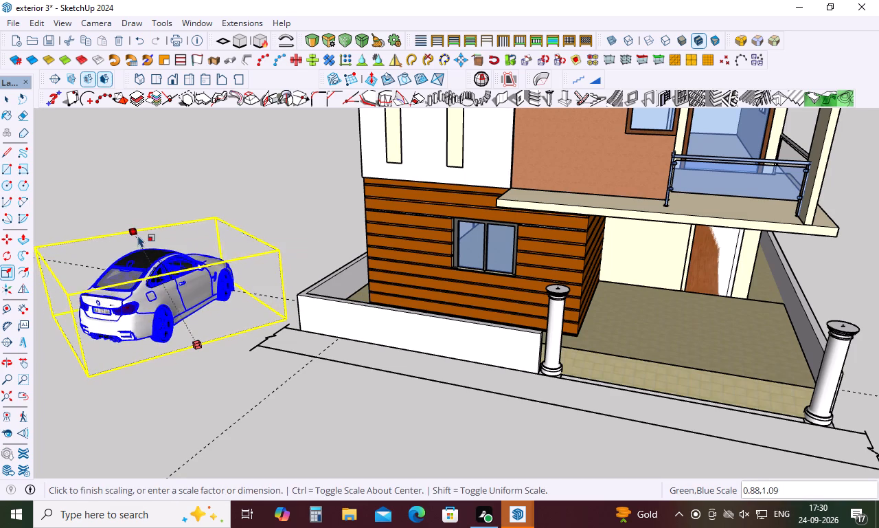
click(141, 237)
Reduce the car's height by a blue scale of about 0.59, shrink it slightly along red, and clear the selection.
click(141, 235)
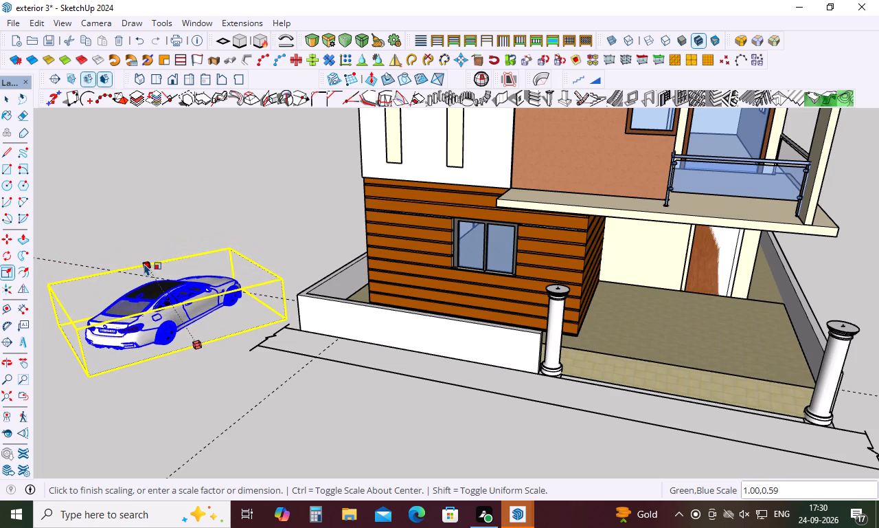
click(144, 263)
click(65, 303)
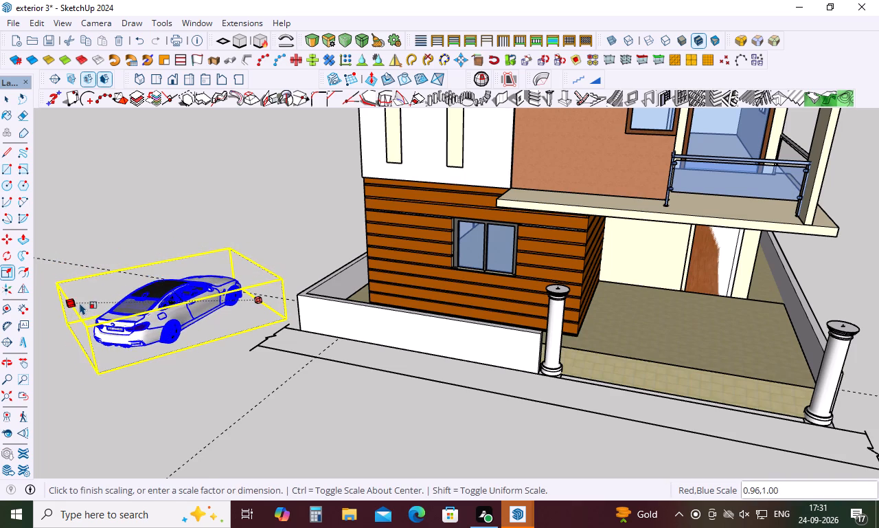
click(89, 300)
click(189, 390)
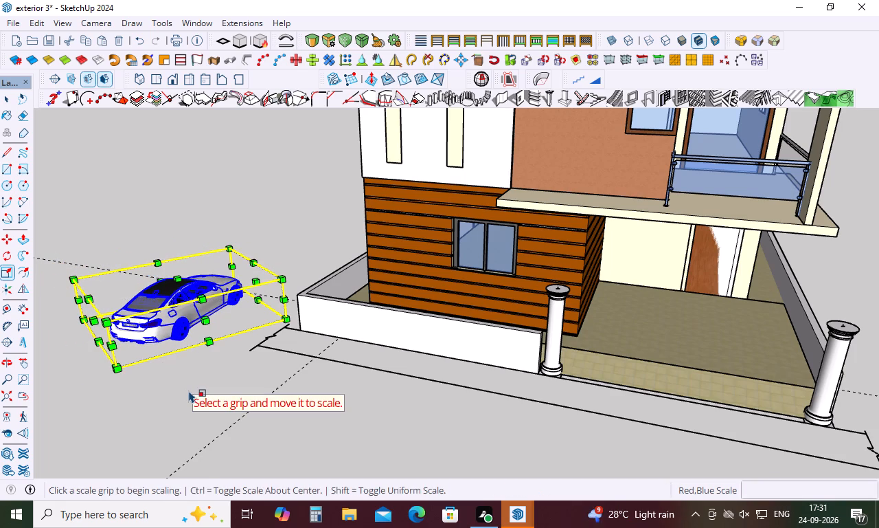
key(space)
click(190, 397)
Move the resized car about 37' 6" onto the tiled porch between the two round columns.
click(177, 318)
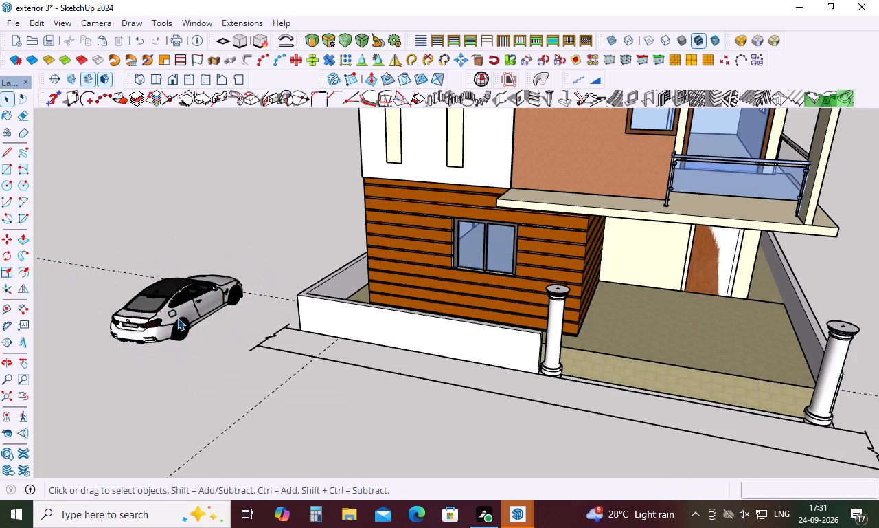
key(m)
click(152, 308)
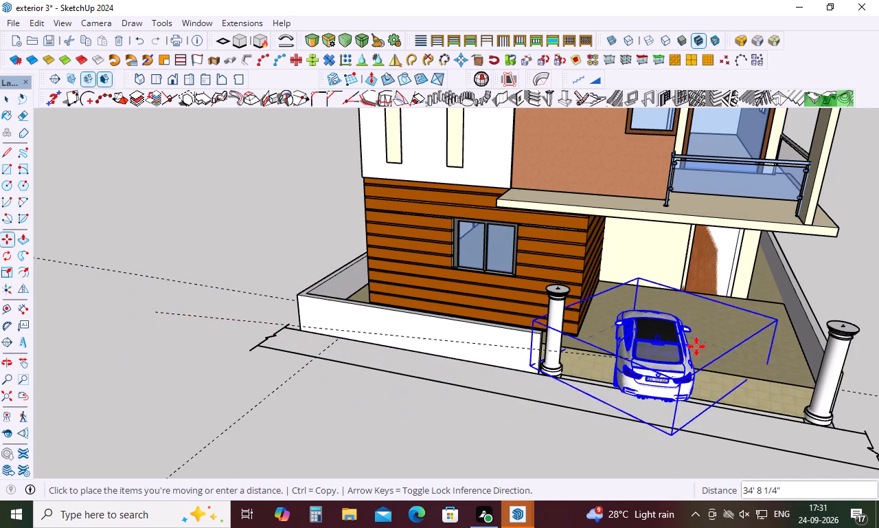
click(700, 321)
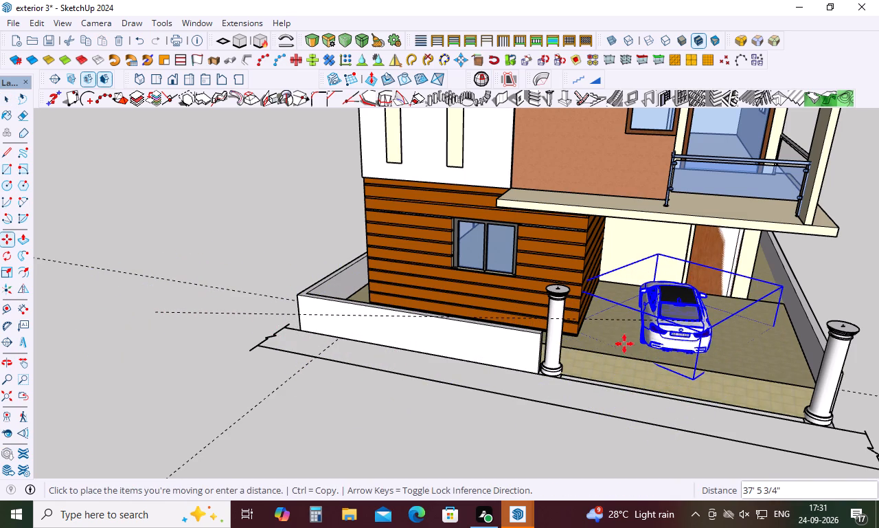
scroll(589, 328, down, 4)
key(space)
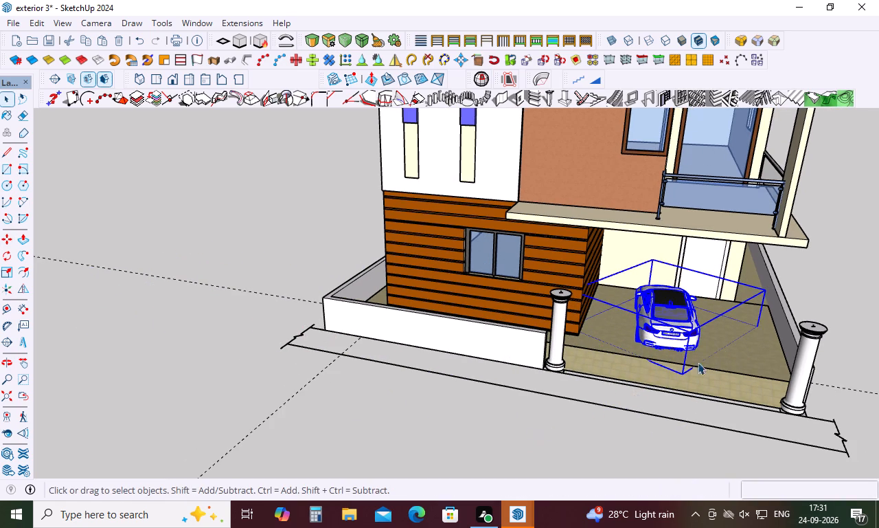
Move the car about 2' 1" across the porch toward the wood-clad wall and clear the selection.
middle_drag(727, 347, 647, 347)
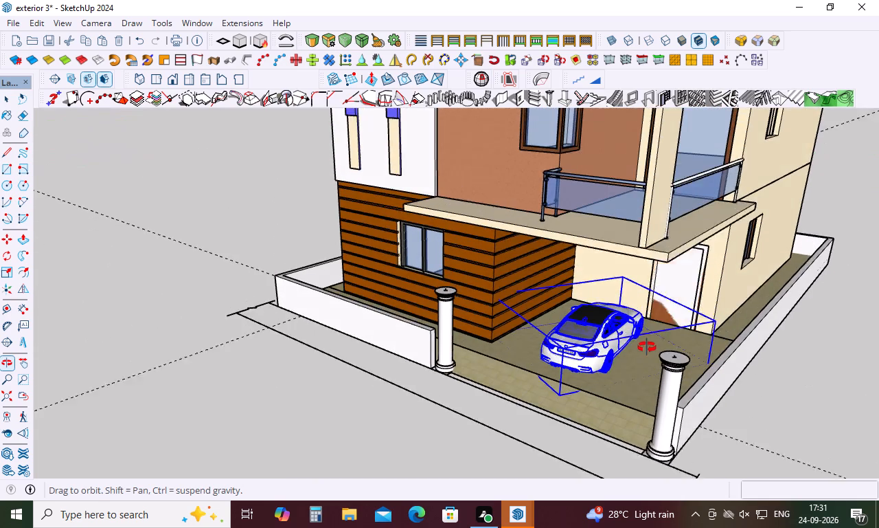
middle_drag(647, 347, 647, 348)
click(595, 351)
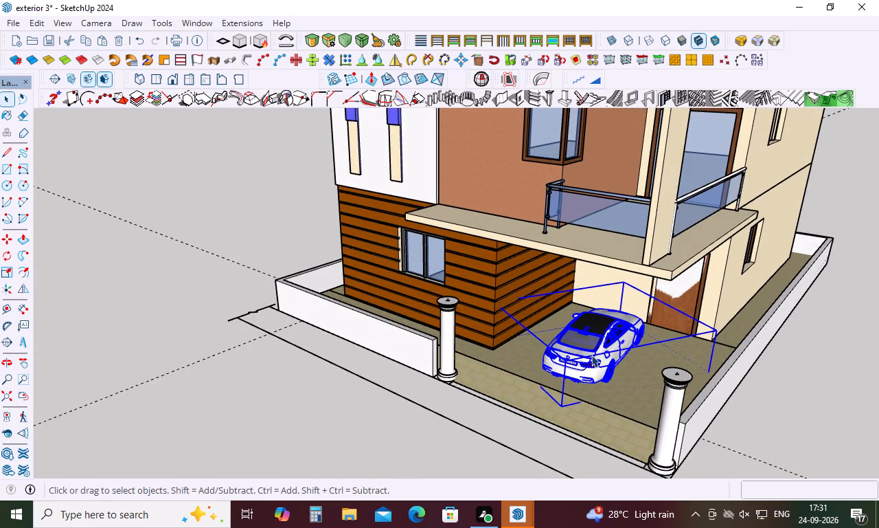
key(m)
click(574, 357)
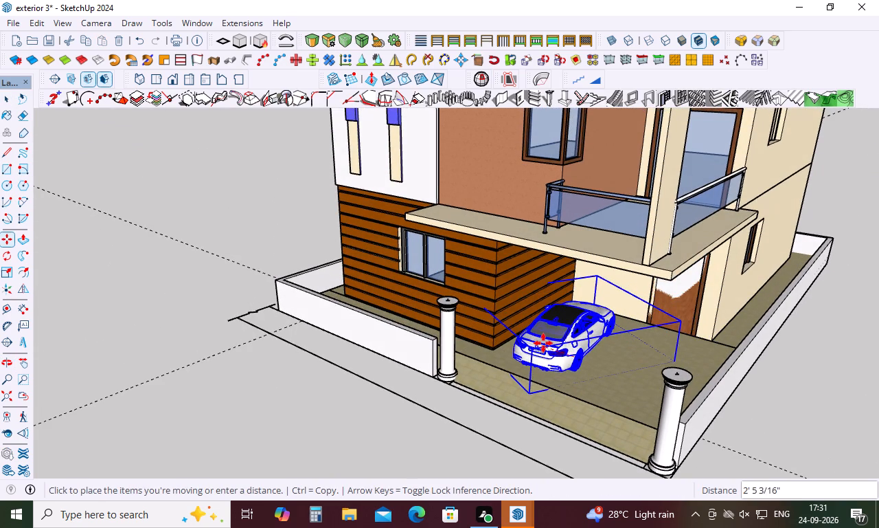
click(547, 344)
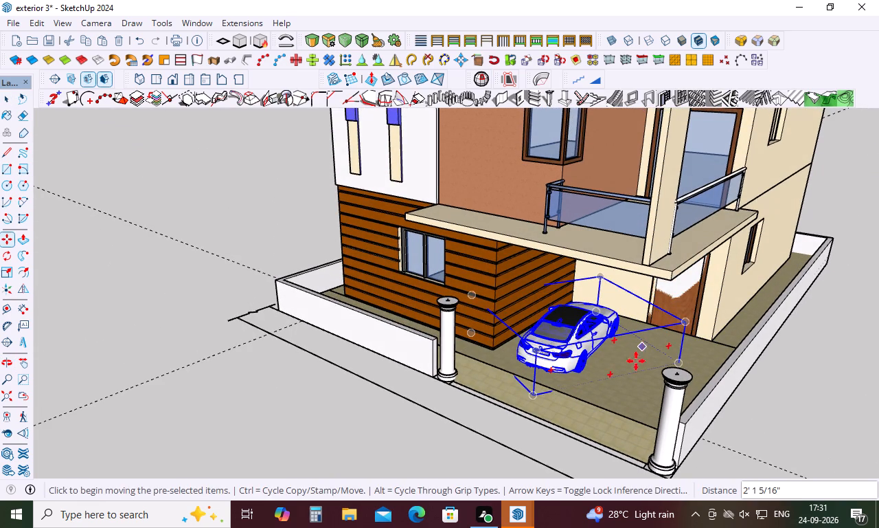
key(space)
click(278, 458)
scroll(342, 362, down, 4)
middle_drag(466, 386, 435, 328)
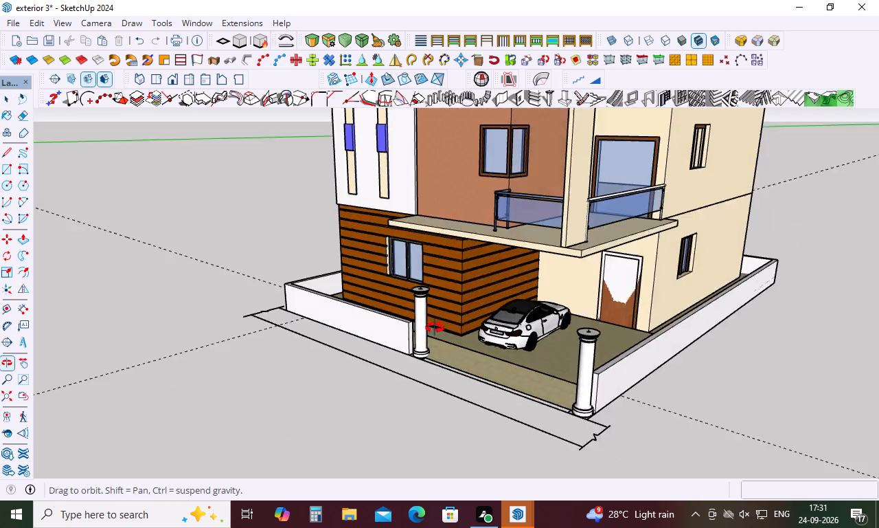
middle_drag(435, 328, 477, 383)
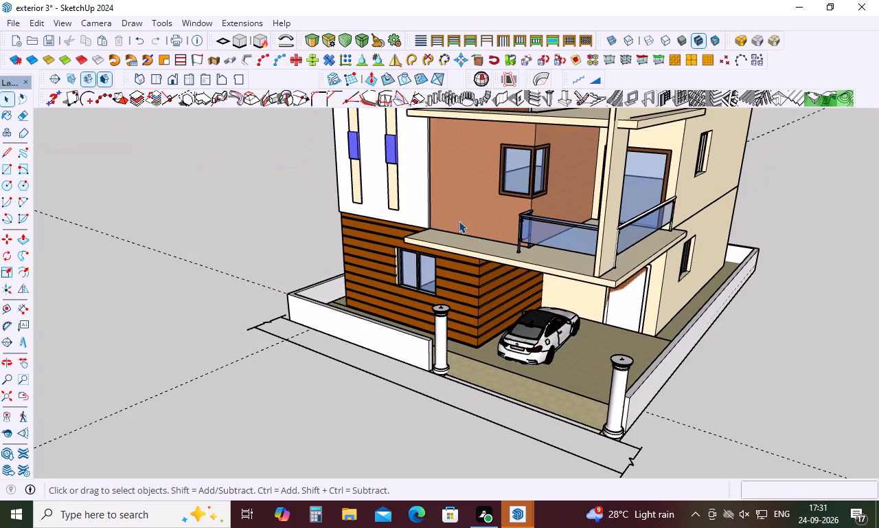
Open 3D Warehouse and search its models for bushes.
click(236, 19)
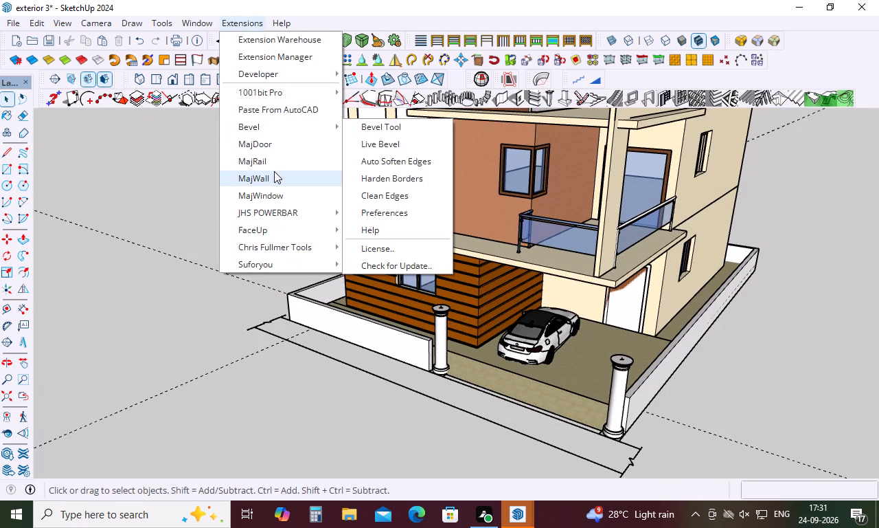
click(210, 16)
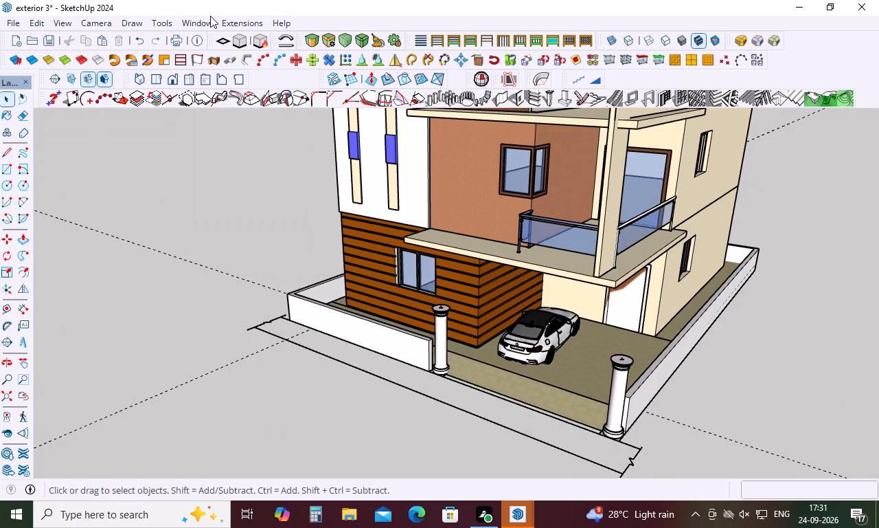
click(207, 20)
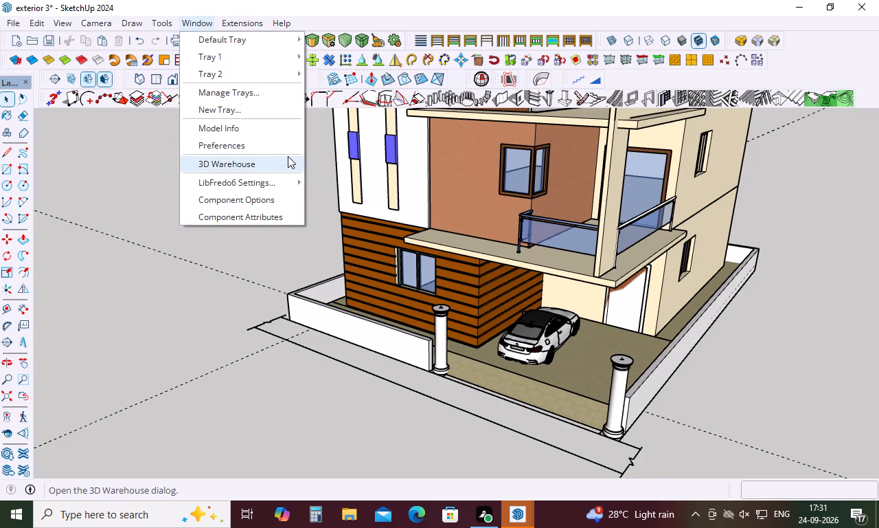
click(288, 156)
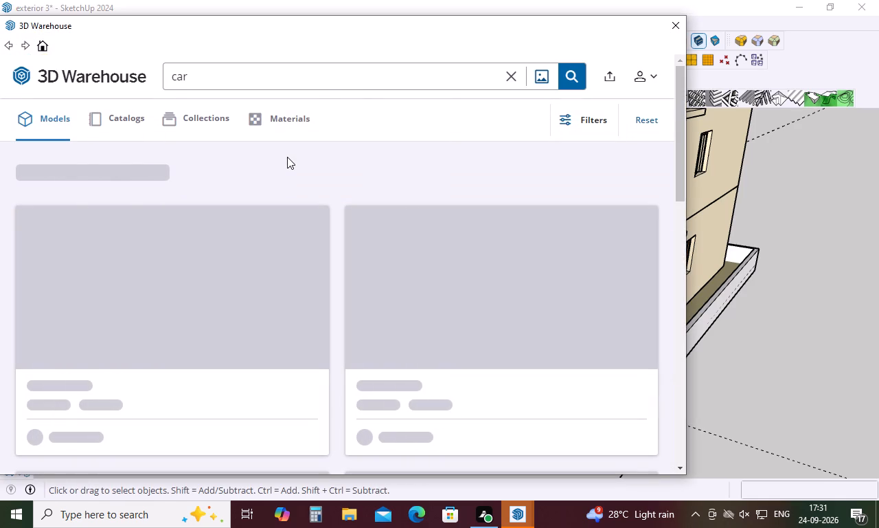
click(507, 82)
text(bu)
text(shes)
click(574, 79)
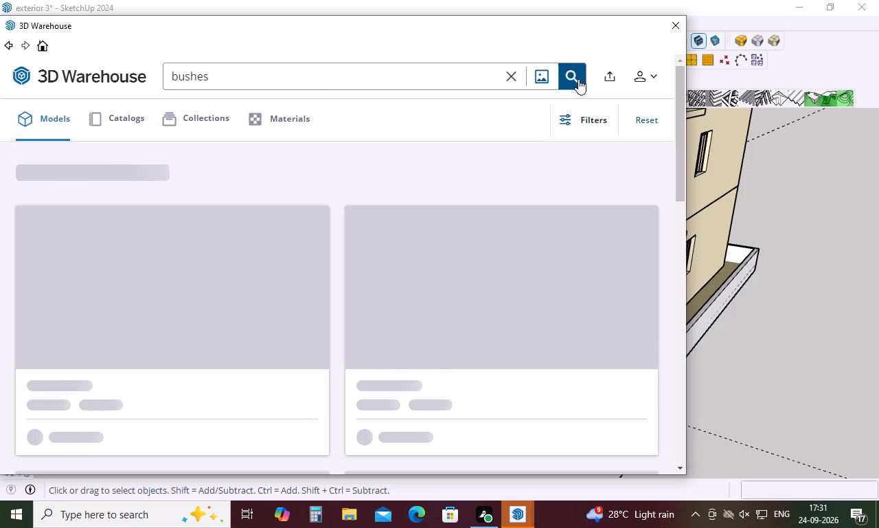
click(571, 76)
double_click(571, 76)
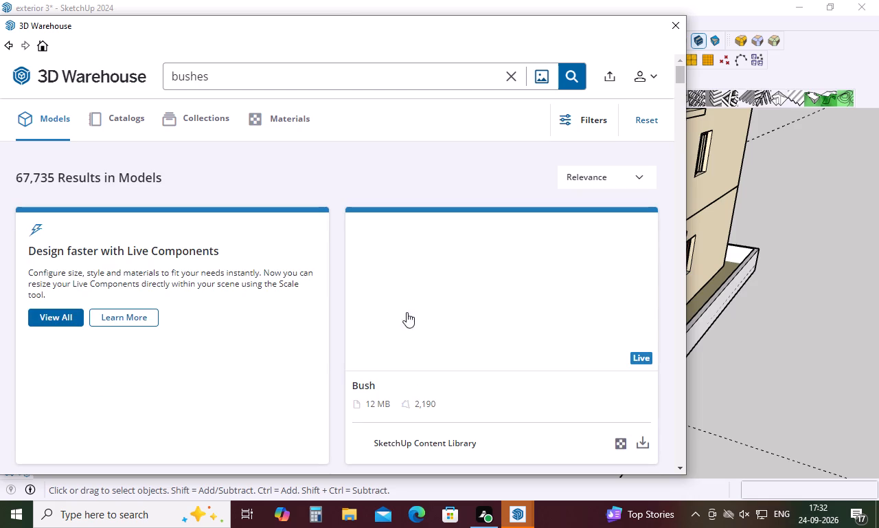
scroll(402, 353, down, 5)
scroll(402, 353, up, 5)
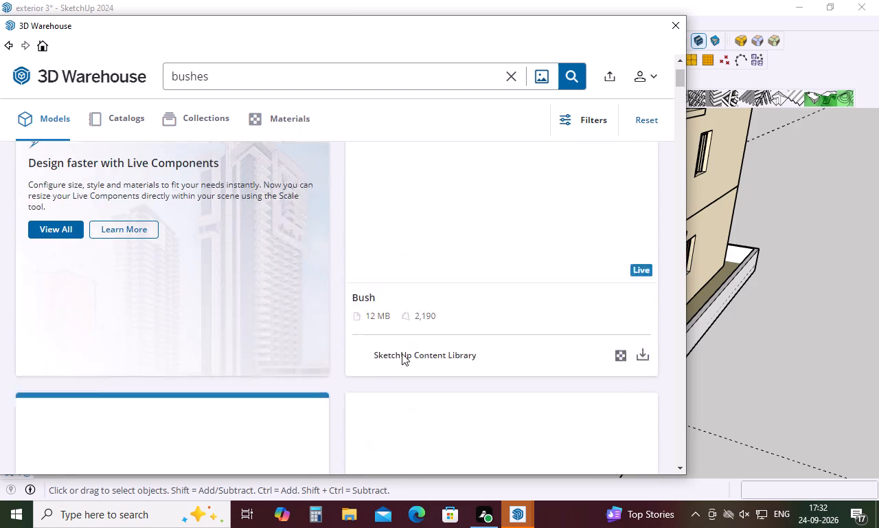
Replace the 3D Warehouse search term with grass and run the search.
click(229, 80)
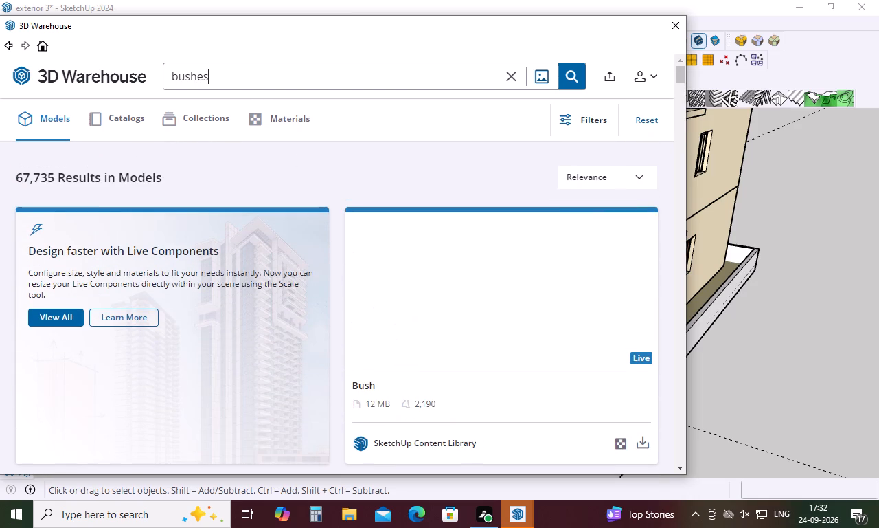
key(BackSpace)
key(BackSpace)
key(BackSpace)
key(BackSpace)
key(BackSpace)
key(BackSpace)
key(BackSpace)
key(BackSpace)
key(BackSpace)
key(BackSpace)
key(BackSpace)
key(BackSpace)
key(BackSpace)
key(BackSpace)
key(BackSpace)
key(BackSpace)
key(BackSpace)
key(BackSpace)
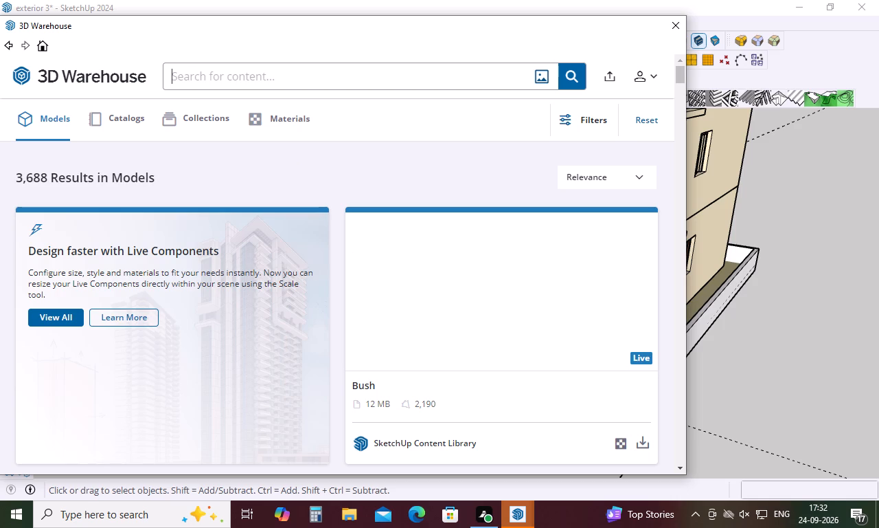
text(gr)
key(a)
text(ss)
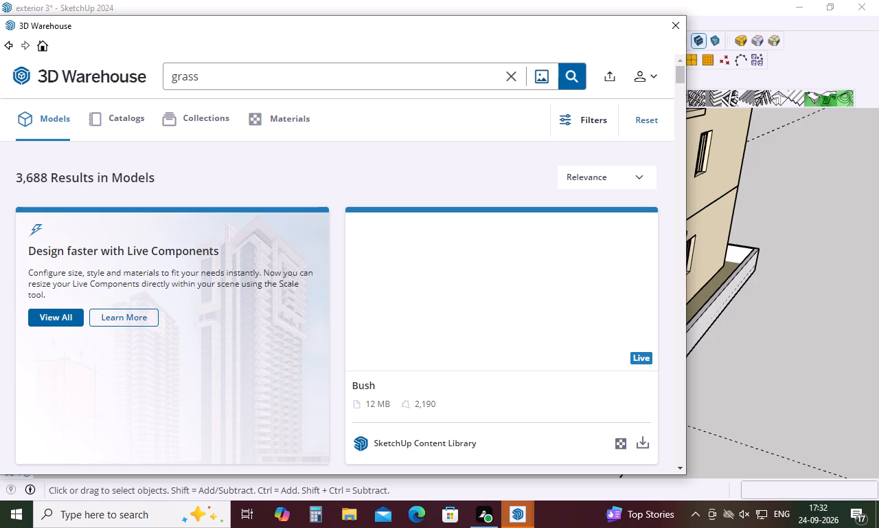
click(572, 78)
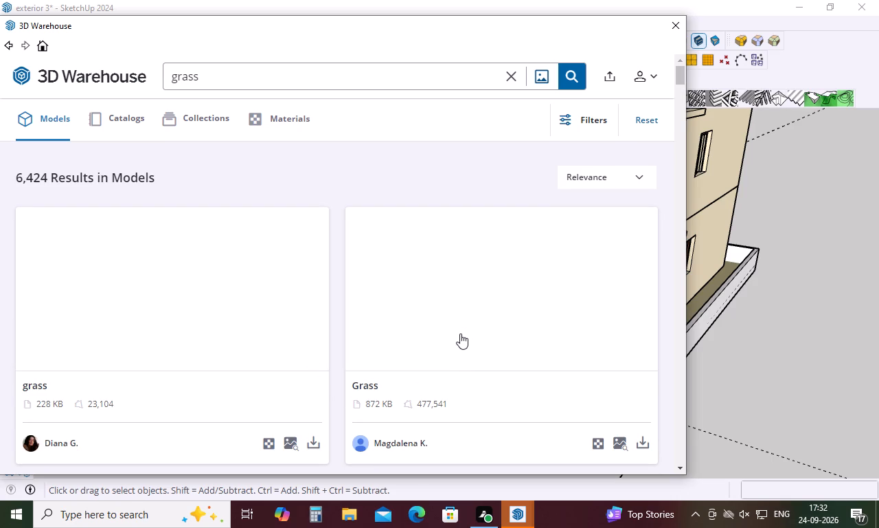
Choose the 974 KB grass strip from the results and download it directly into the model, accepting the newer file version.
scroll(459, 334, down, 5)
scroll(459, 334, up, 5)
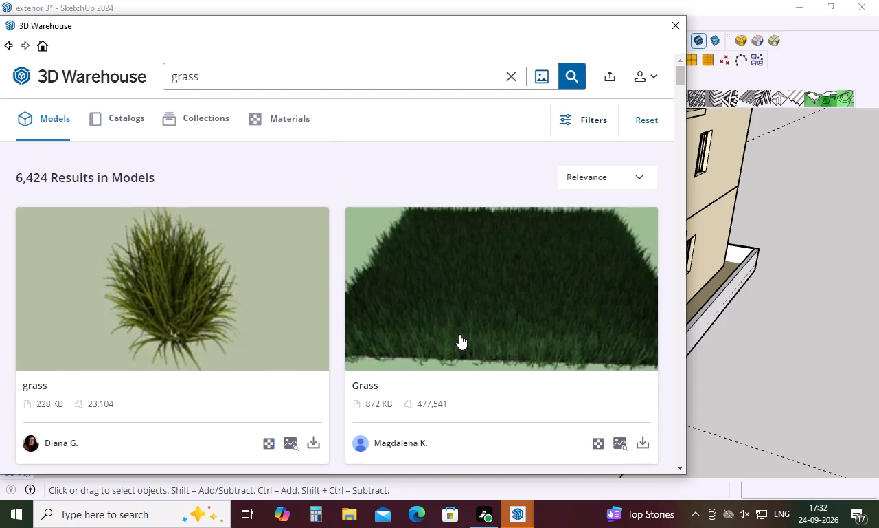
scroll(459, 334, down, 4)
scroll(459, 334, up, 4)
scroll(459, 334, down, 13)
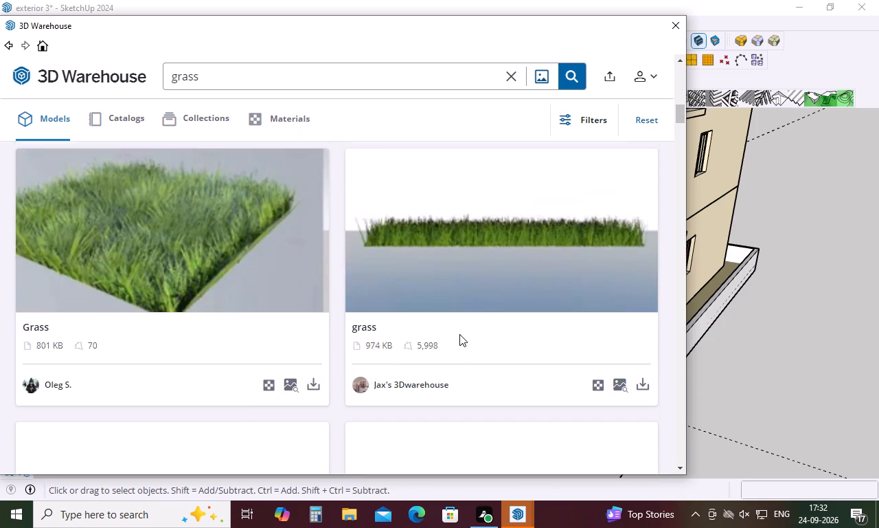
scroll(459, 334, down, 10)
scroll(462, 332, up, 6)
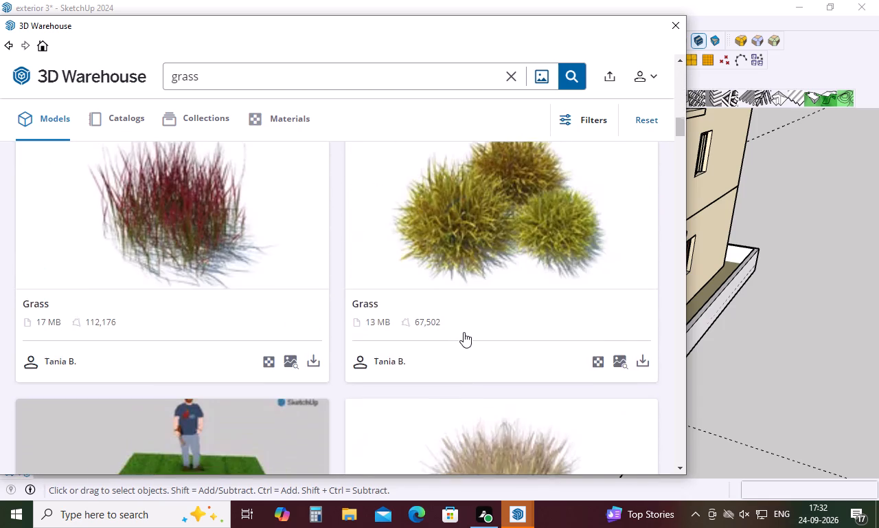
scroll(464, 331, up, 5)
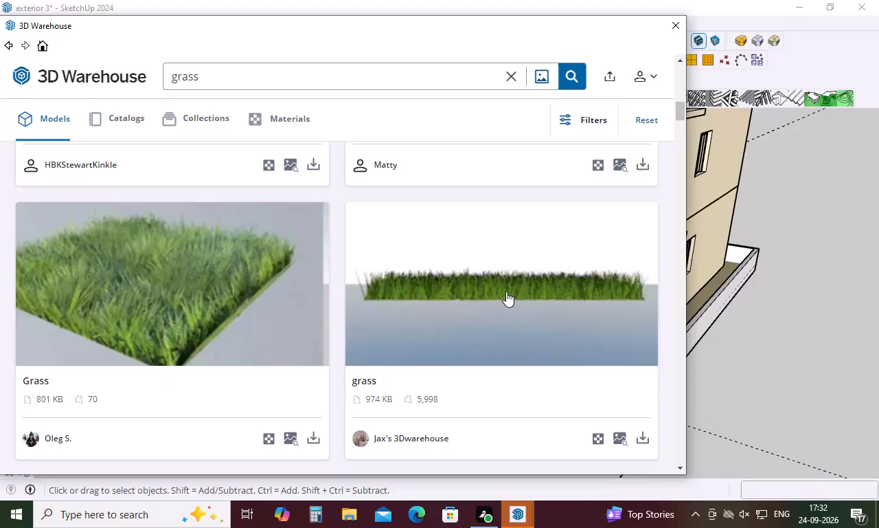
click(506, 291)
click(530, 284)
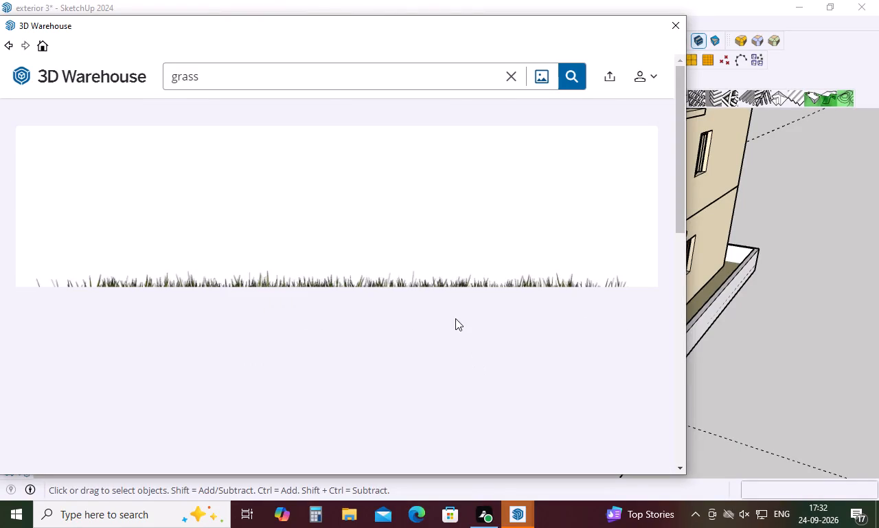
scroll(384, 289, down, 5)
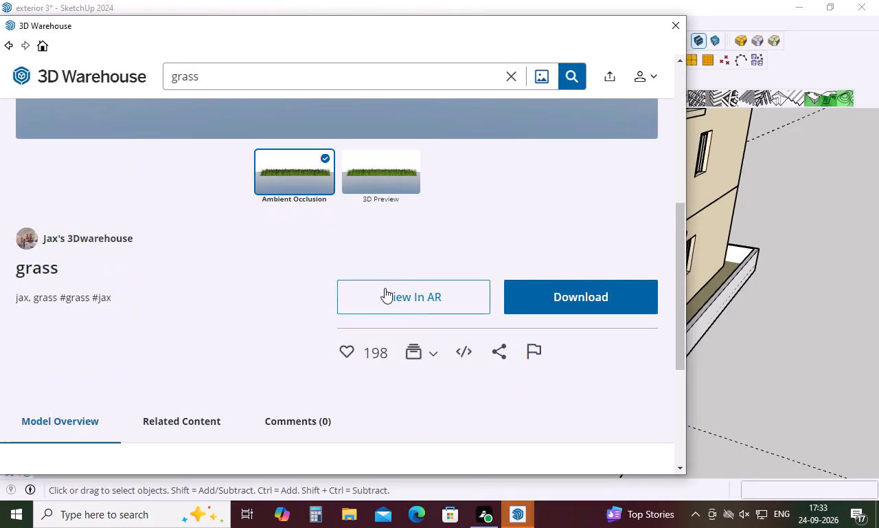
scroll(385, 288, up, 2)
click(538, 435)
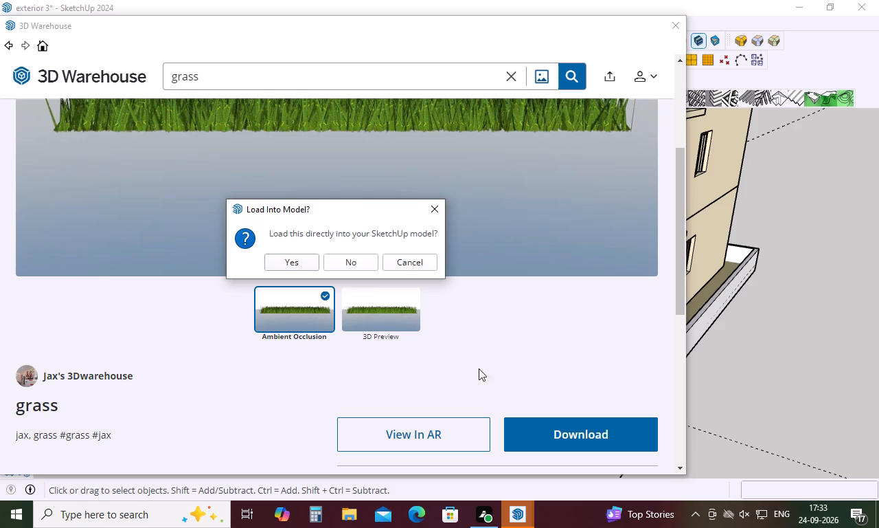
click(281, 261)
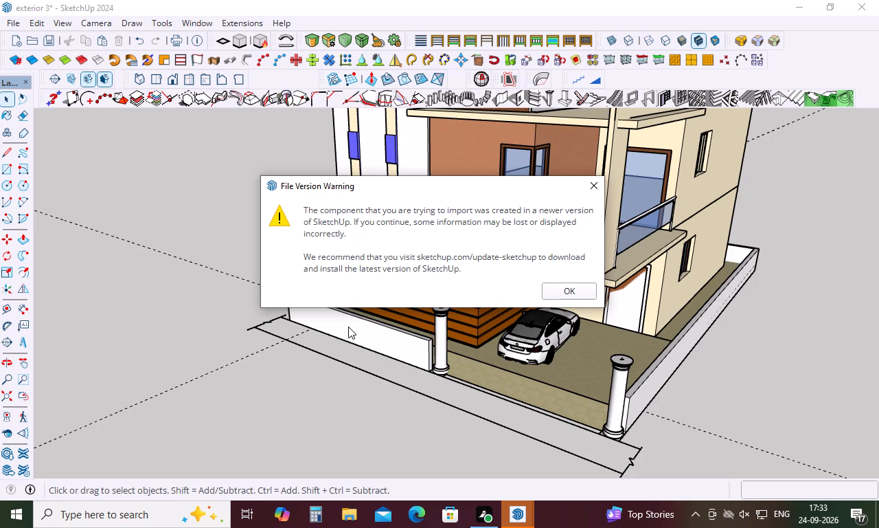
click(568, 293)
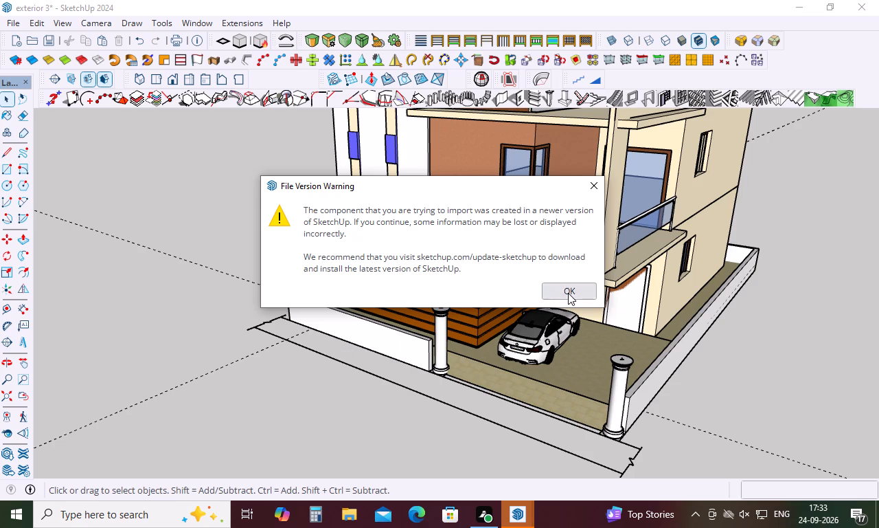
Place the downloaded grass component on the open ground outside the front boundary wall.
click(165, 354)
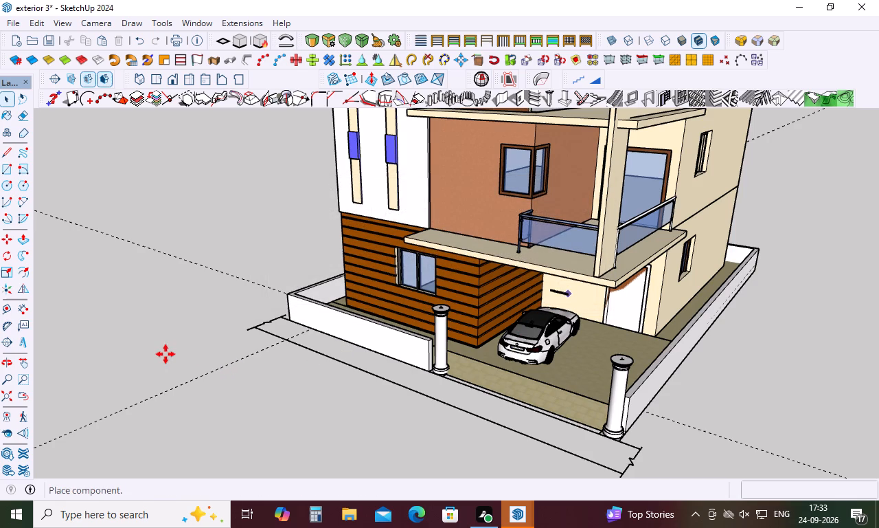
click(194, 353)
scroll(361, 370, down, 4)
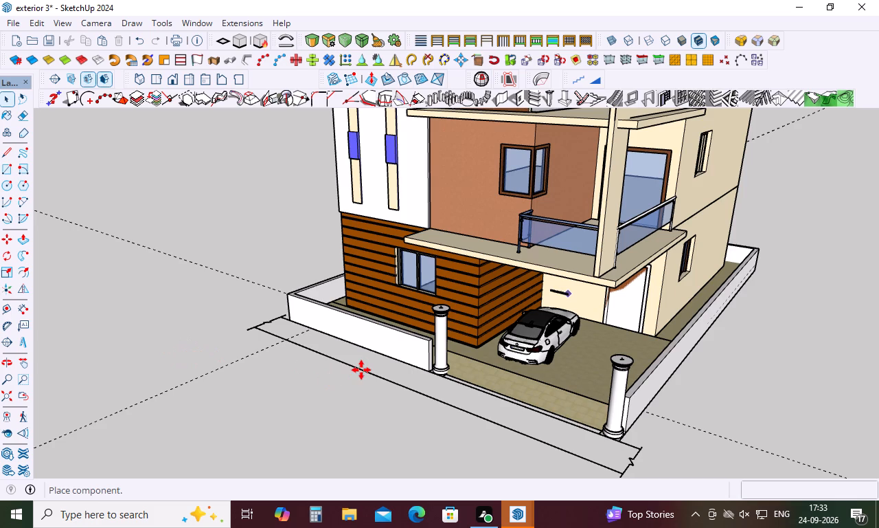
scroll(361, 368, down, 4)
scroll(447, 357, down, 11)
middle_click(363, 359)
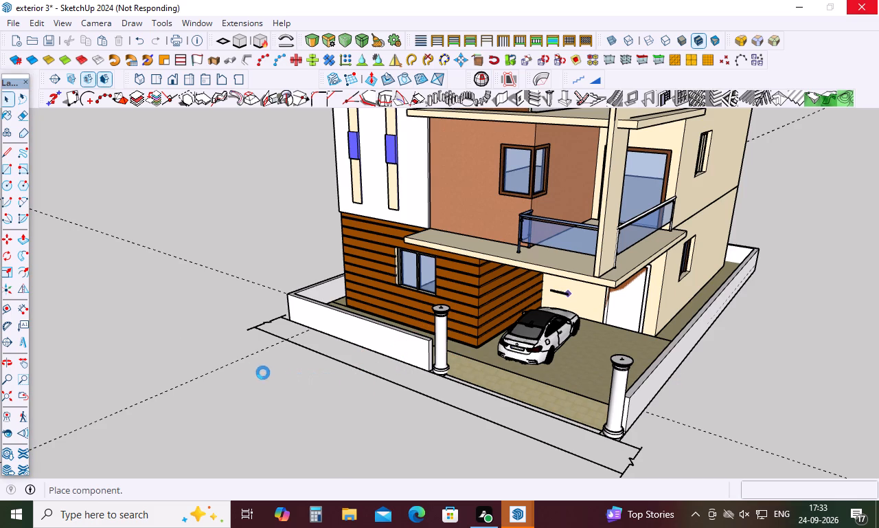
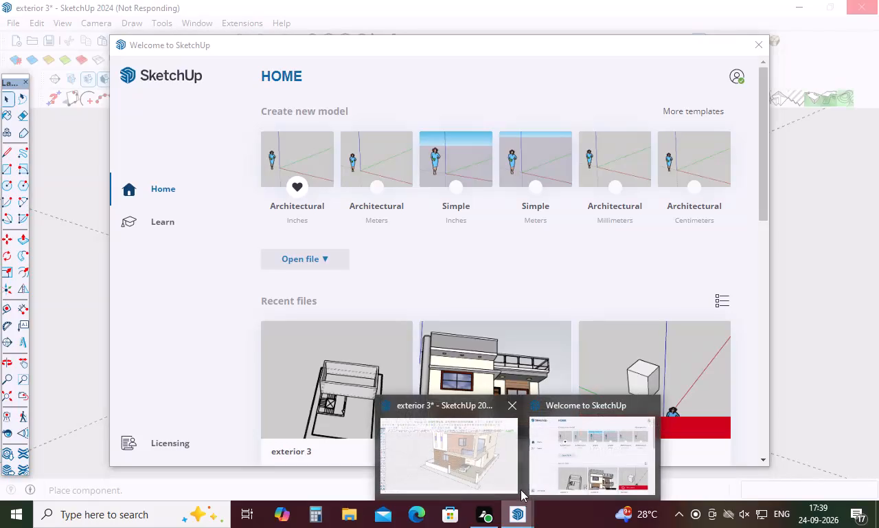
Force-close the frozen SketchUp window holding the exterior 3 model, keeping the Welcome to SketchUp window open.
click(489, 459)
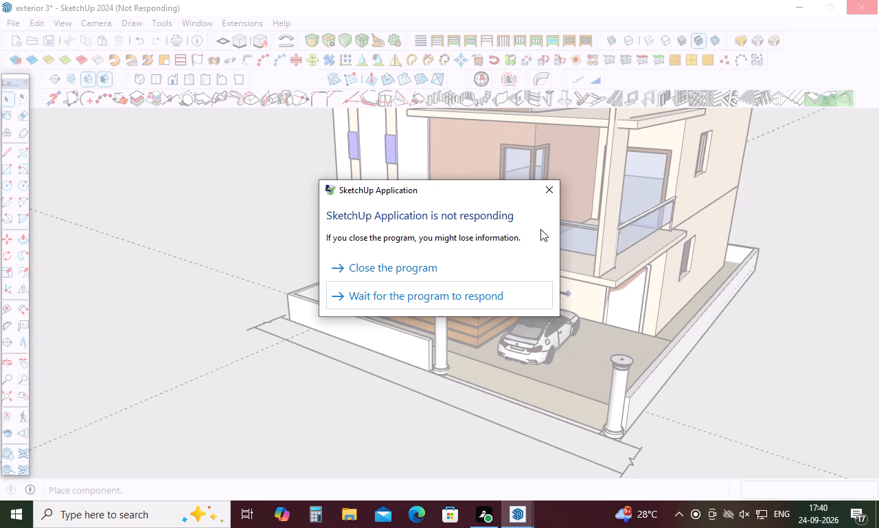
click(376, 294)
click(471, 287)
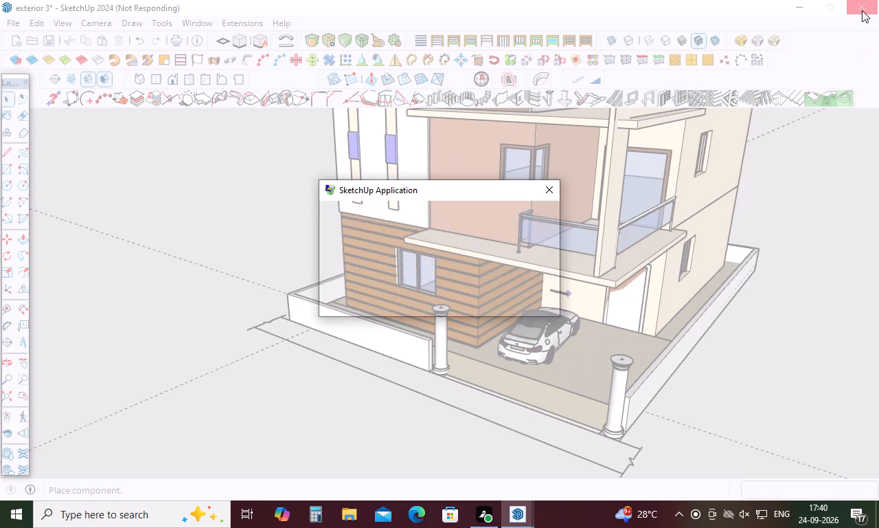
click(479, 272)
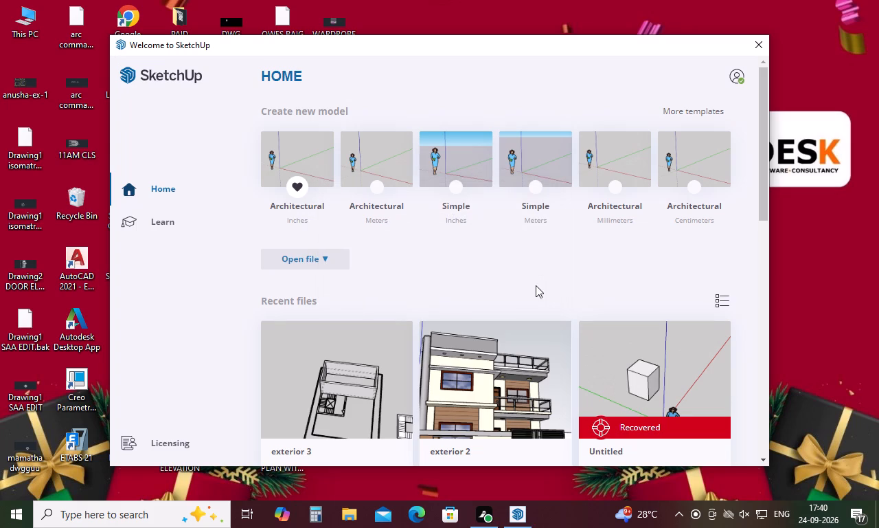
Look through the recent files on the welcome screen for the house exterior model.
scroll(468, 298, down, 3)
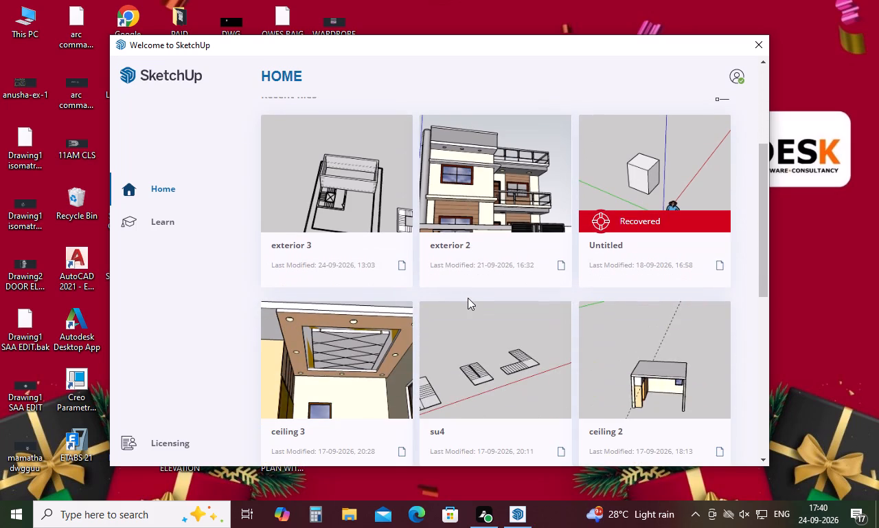
scroll(471, 295, up, 2)
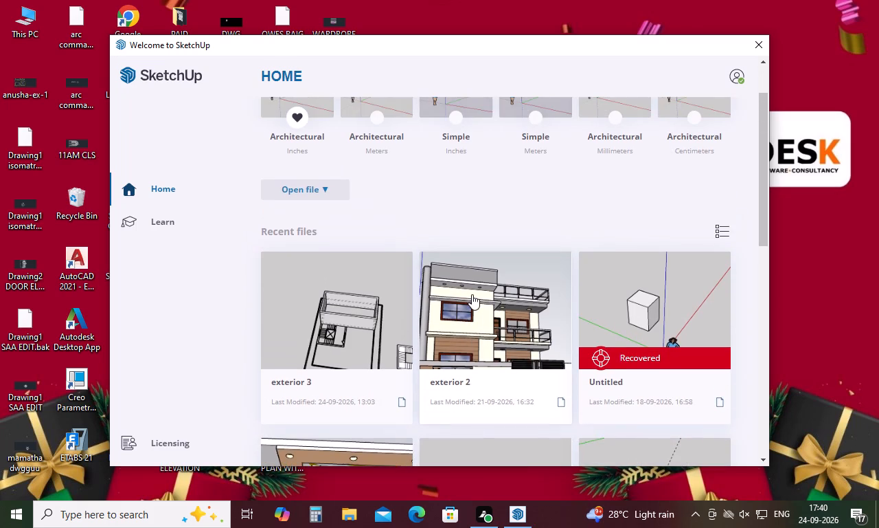
scroll(472, 294, up, 1)
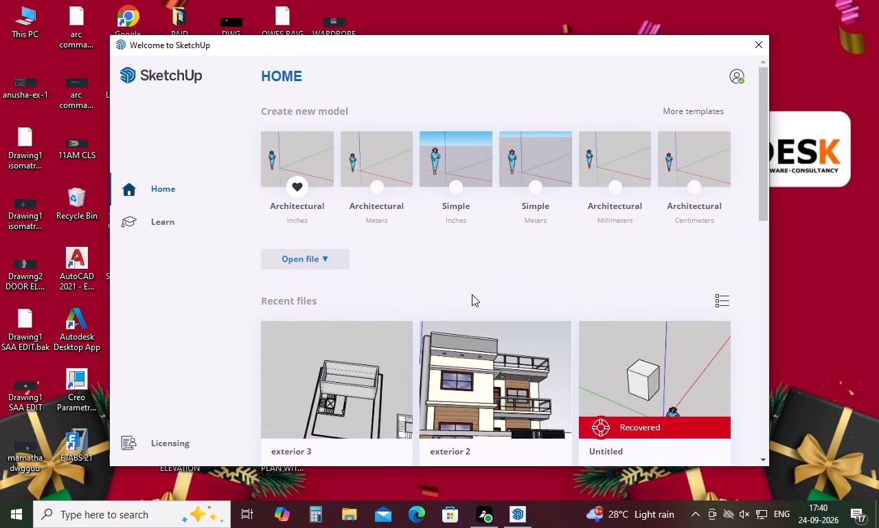
scroll(472, 294, down, 3)
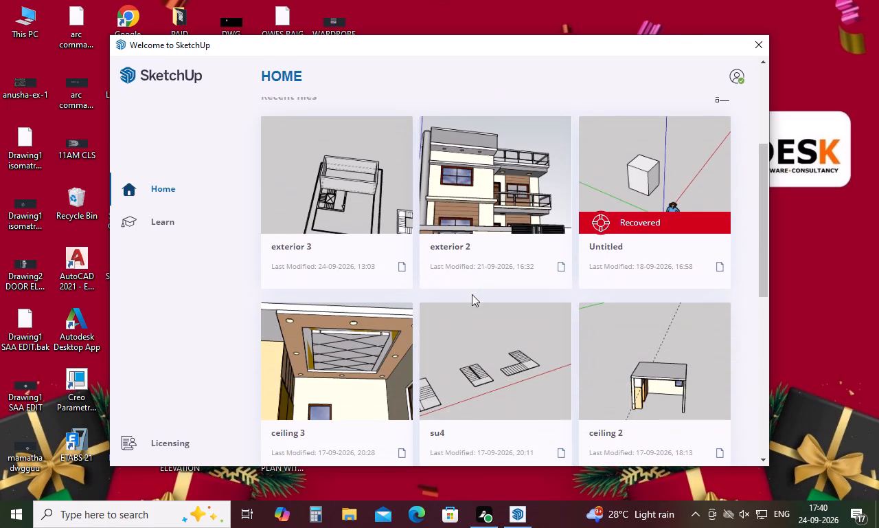
scroll(474, 294, up, 1)
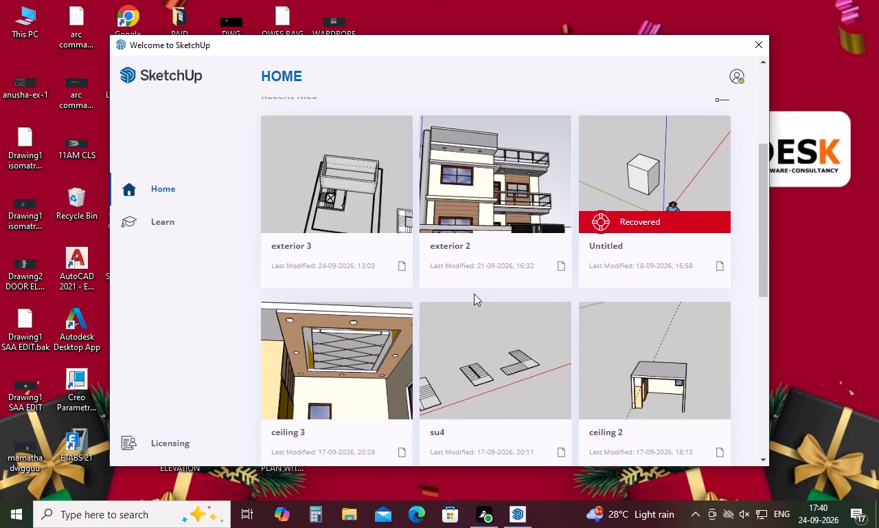
scroll(474, 294, up, 3)
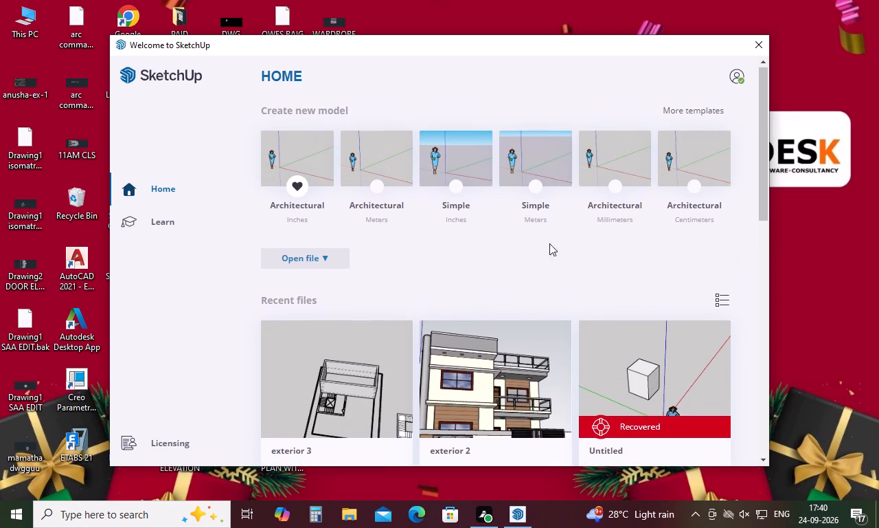
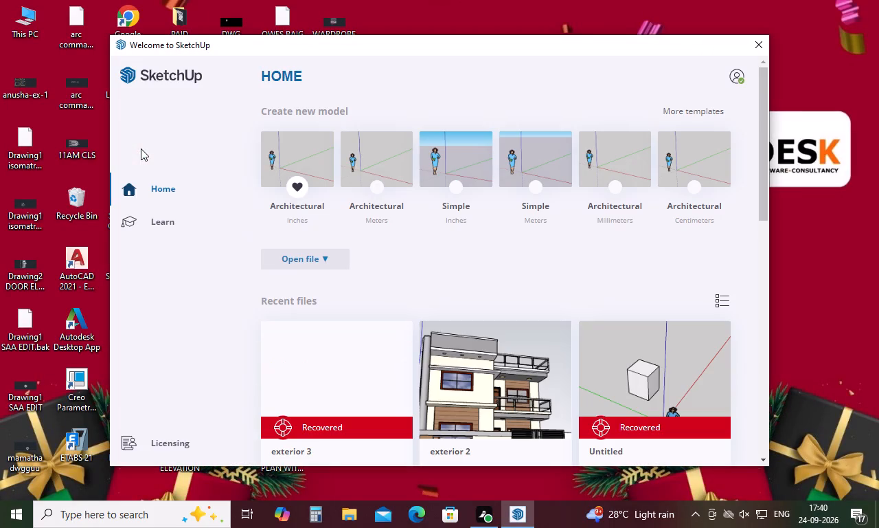
Open the recovered exterior 3 model from the recent files.
double_click(327, 408)
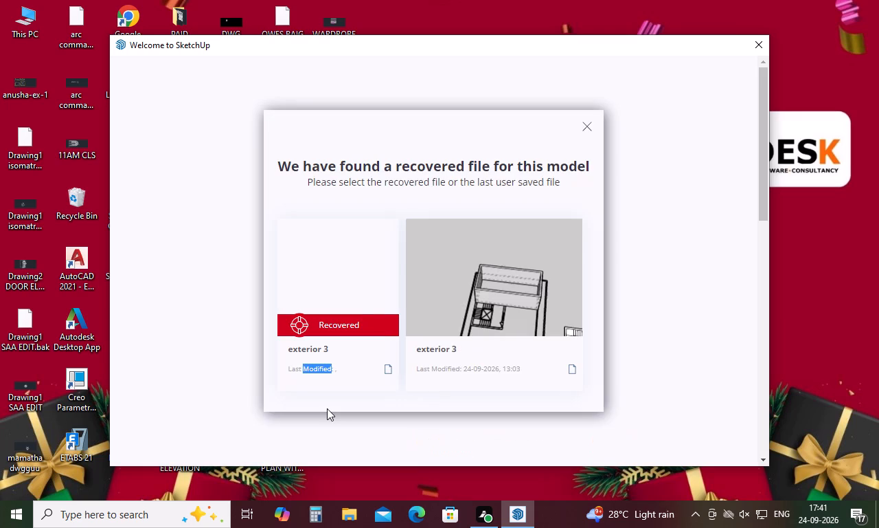
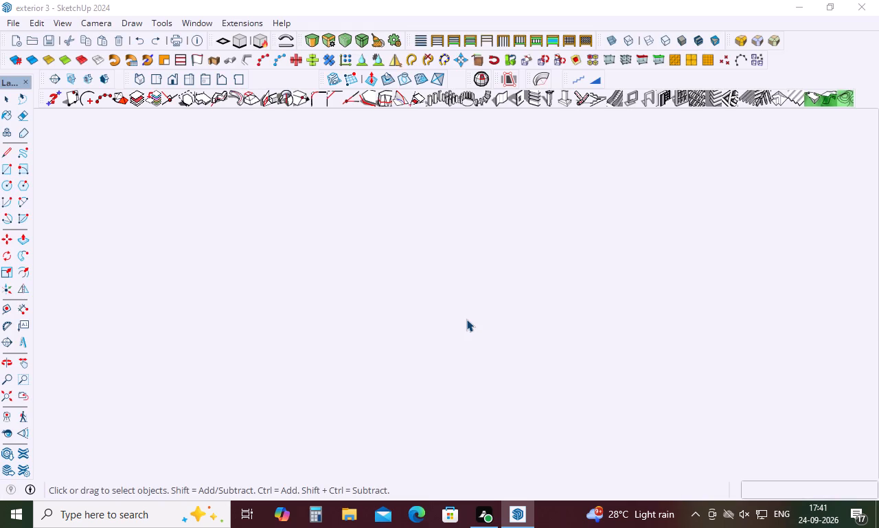
Examine the reopened house model and its reference image from the front and side, near and far.
scroll(466, 272, down, 5)
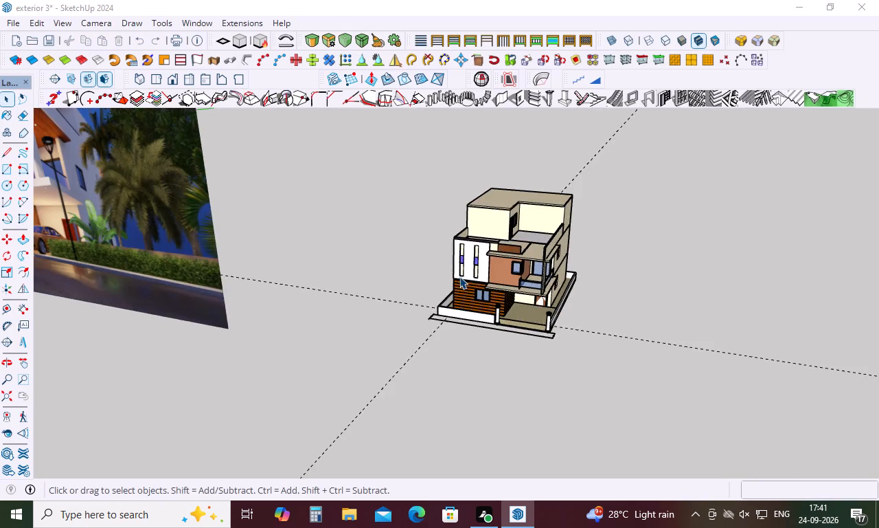
scroll(459, 276, down, 3)
scroll(497, 318, up, 15)
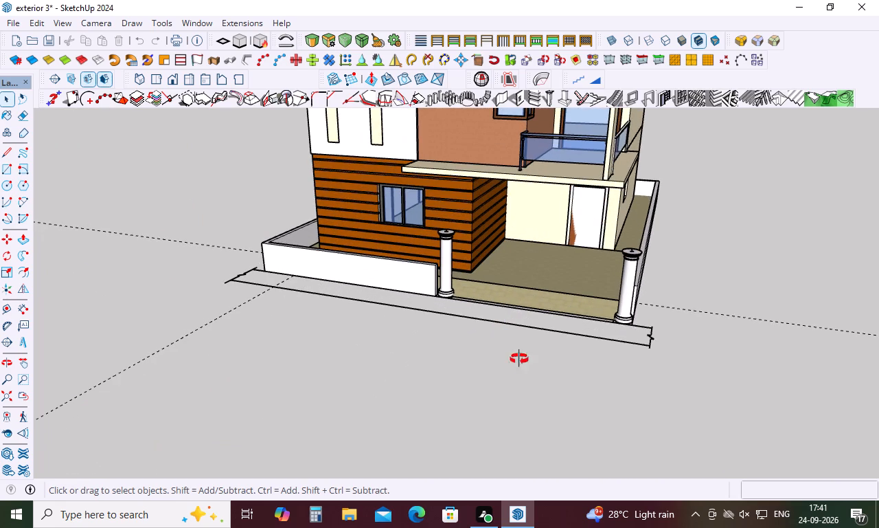
middle_click(518, 357)
scroll(606, 327, down, 5)
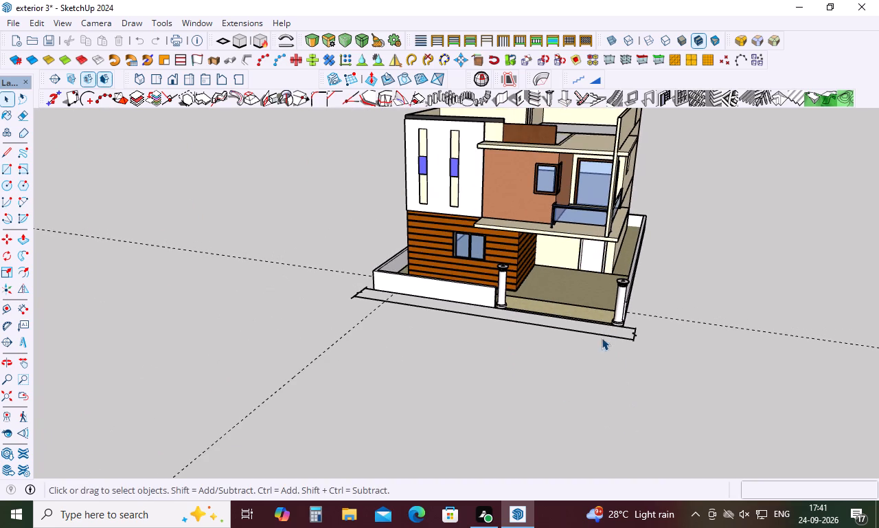
scroll(671, 305, down, 5)
scroll(671, 305, up, 4)
scroll(671, 303, down, 4)
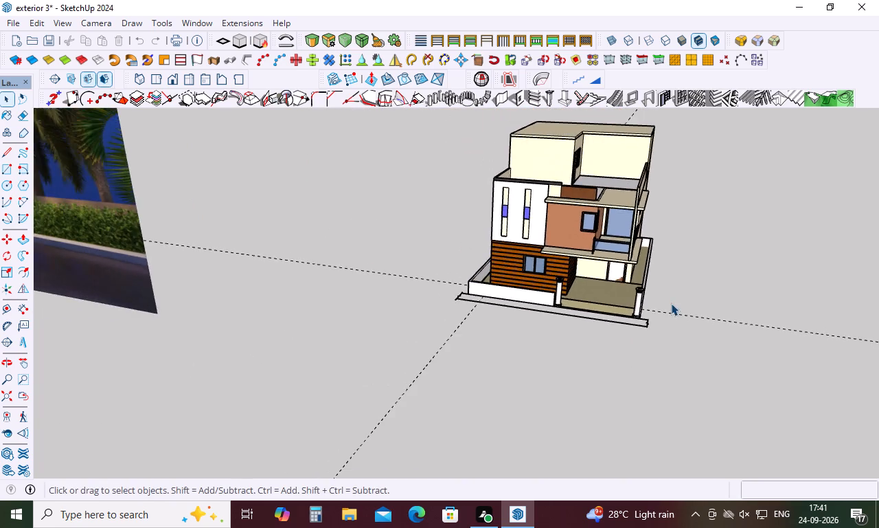
scroll(671, 303, down, 8)
middle_click(672, 308)
middle_drag(672, 309, 678, 310)
middle_click(716, 299)
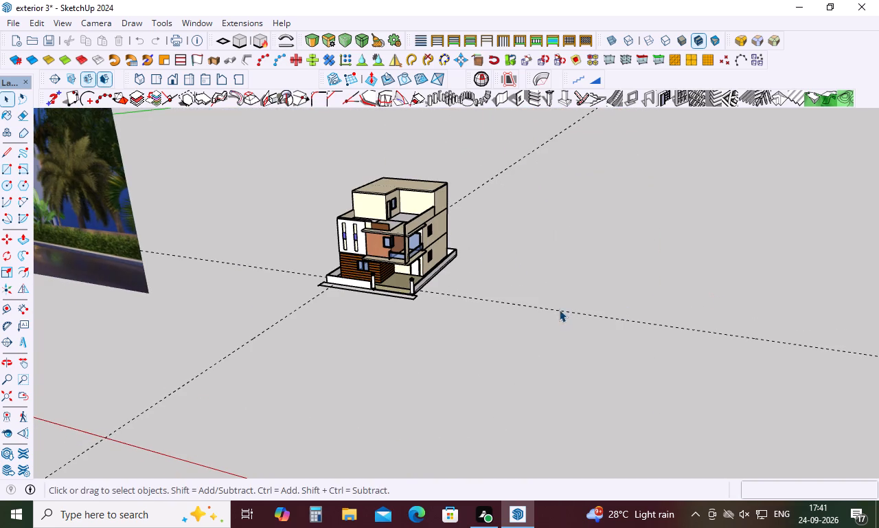
scroll(429, 298, down, 15)
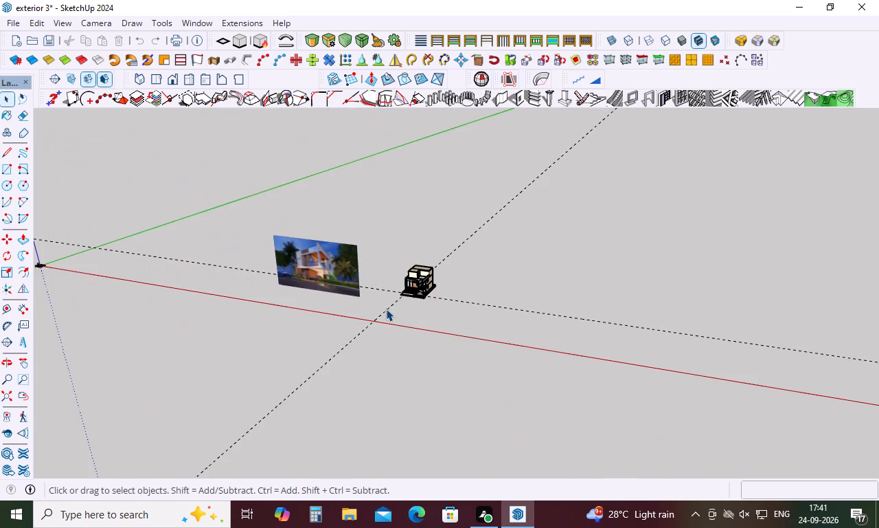
middle_click(380, 318)
middle_drag(378, 353, 374, 367)
scroll(374, 366, down, 6)
middle_drag(440, 390, 455, 392)
middle_click(473, 392)
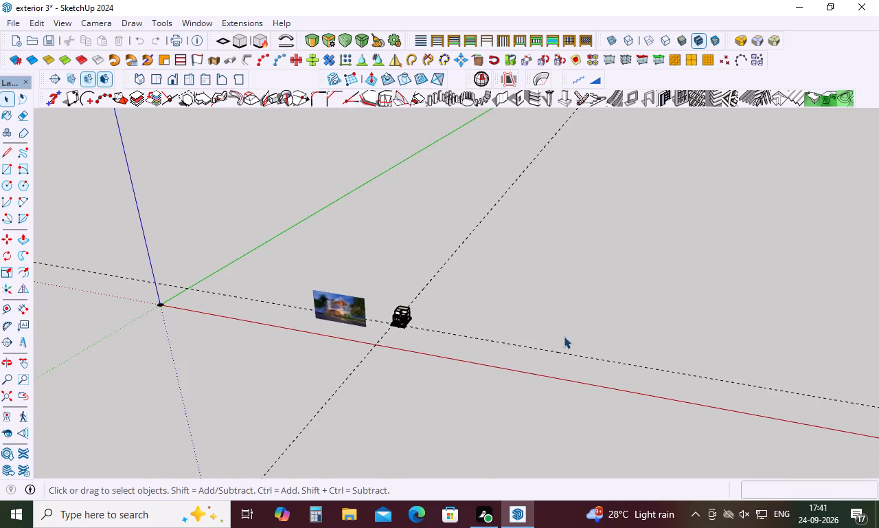
middle_drag(480, 337, 336, 285)
middle_click(331, 272)
middle_drag(330, 268, 323, 277)
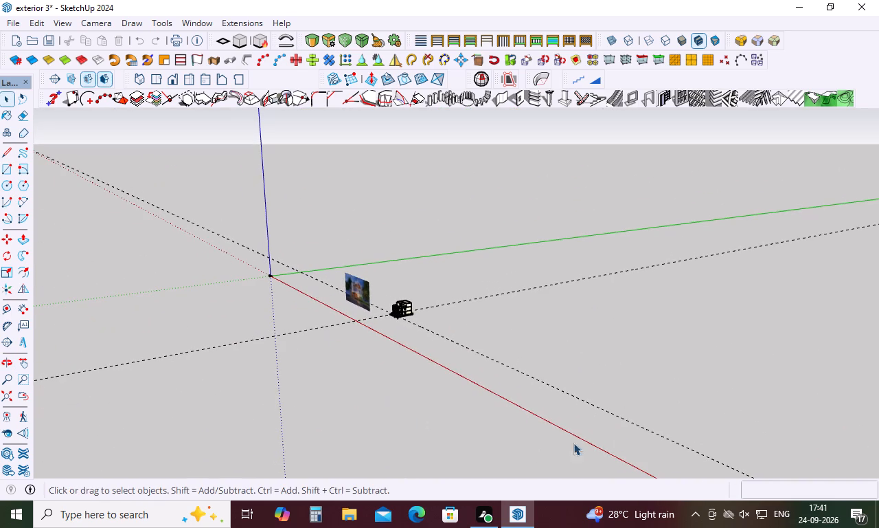
scroll(427, 285, down, 4)
scroll(406, 301, up, 19)
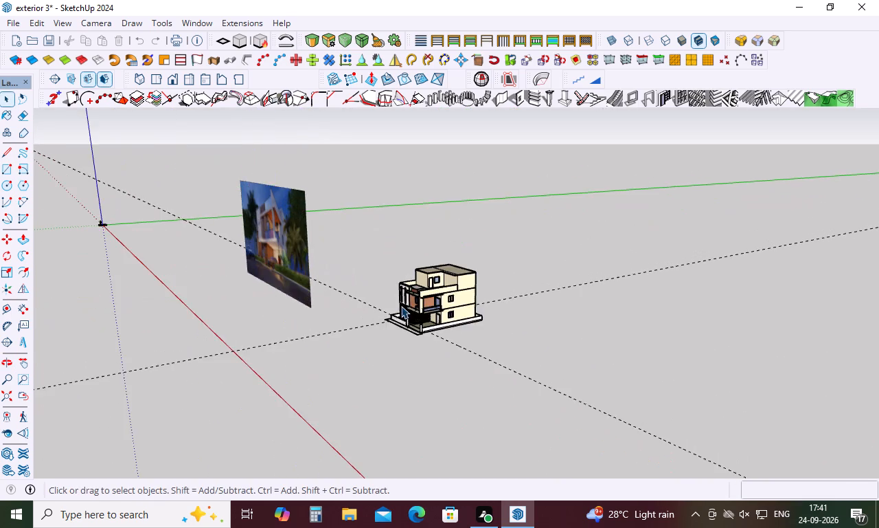
scroll(400, 308, up, 14)
scroll(507, 374, up, 4)
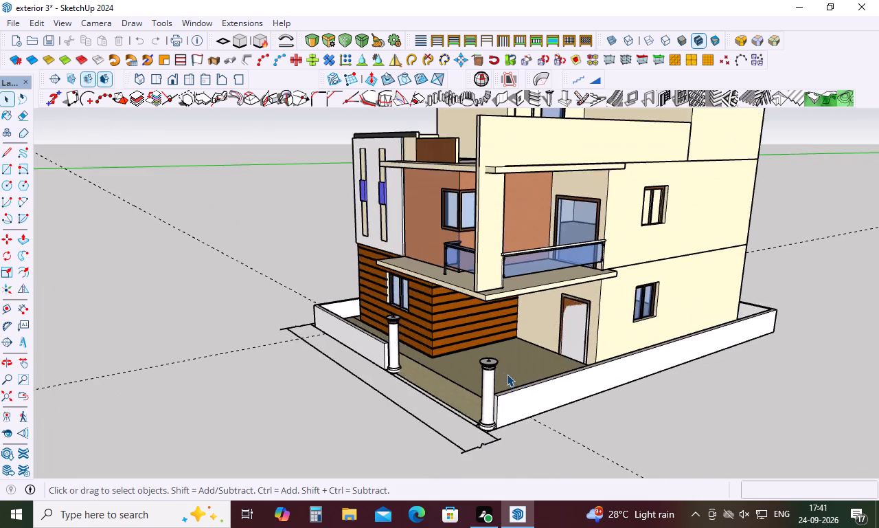
scroll(507, 374, down, 5)
middle_click(518, 356)
middle_click(522, 352)
middle_click(527, 342)
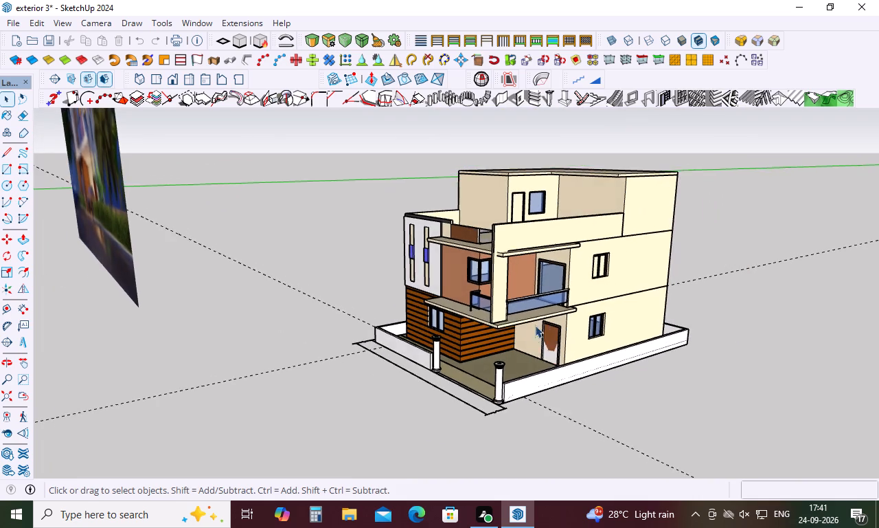
middle_click(538, 318)
middle_click(539, 314)
middle_click(541, 308)
middle_click(548, 285)
middle_click(548, 280)
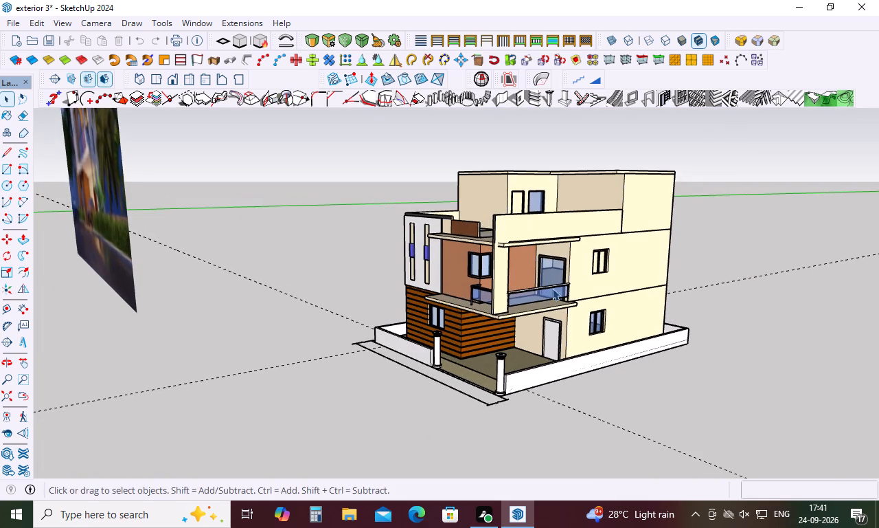
scroll(558, 263, down, 10)
scroll(540, 312, up, 6)
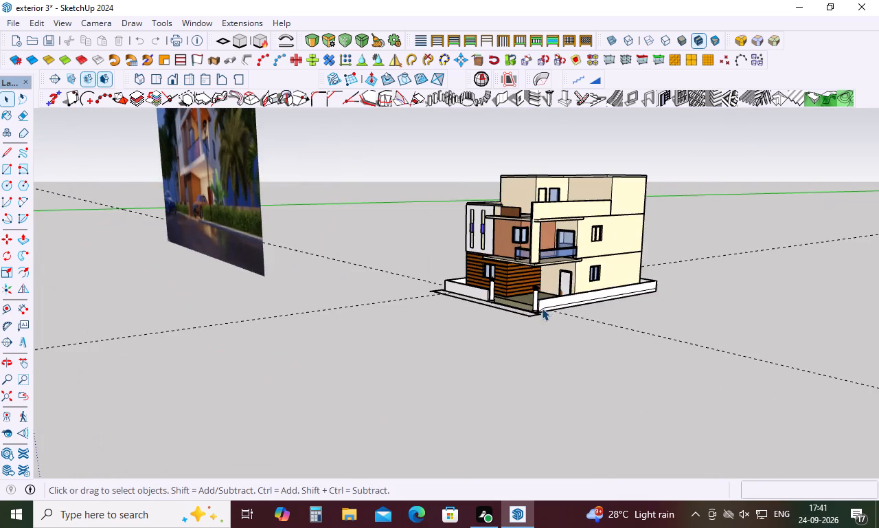
Inspect the entrance door and the ground-floor wall geometry around it, entering the wall group and leaving it.
scroll(531, 309, up, 17)
scroll(531, 307, down, 4)
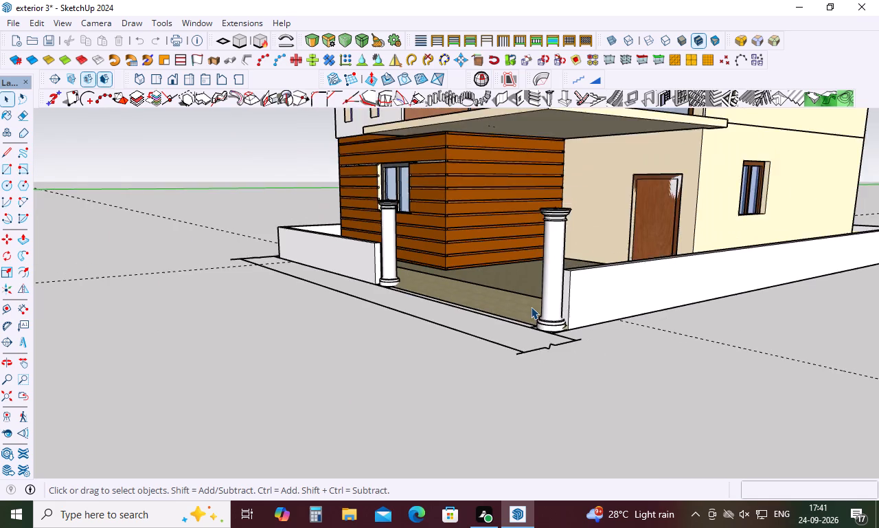
scroll(531, 307, down, 5)
scroll(597, 252, up, 11)
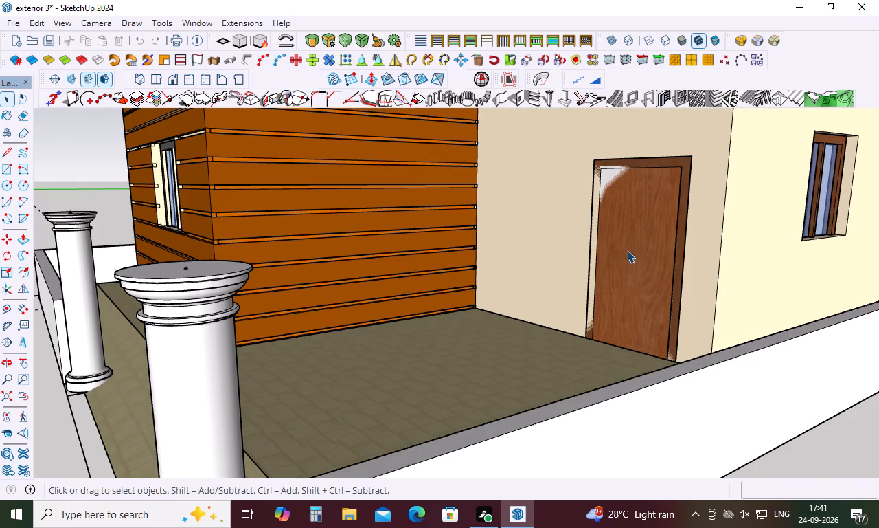
click(627, 250)
triple_click(637, 280)
triple_click(637, 280)
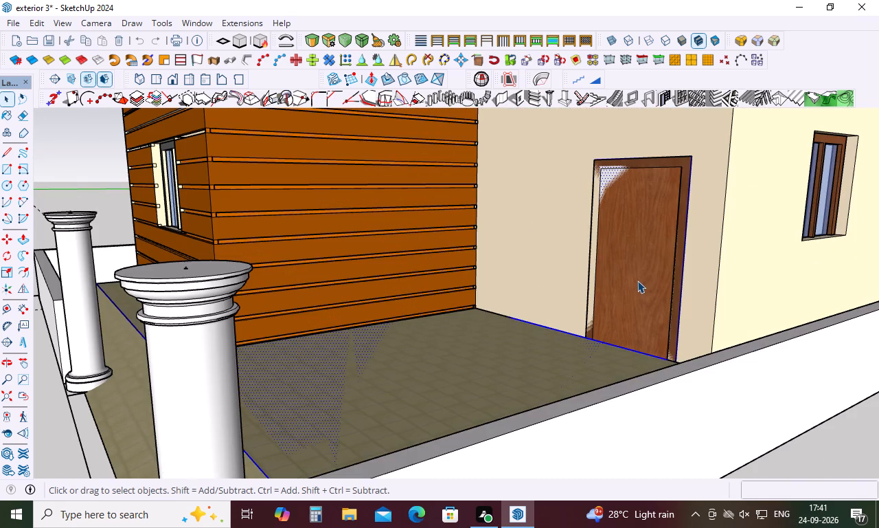
click(637, 280)
triple_click(674, 290)
click(674, 290)
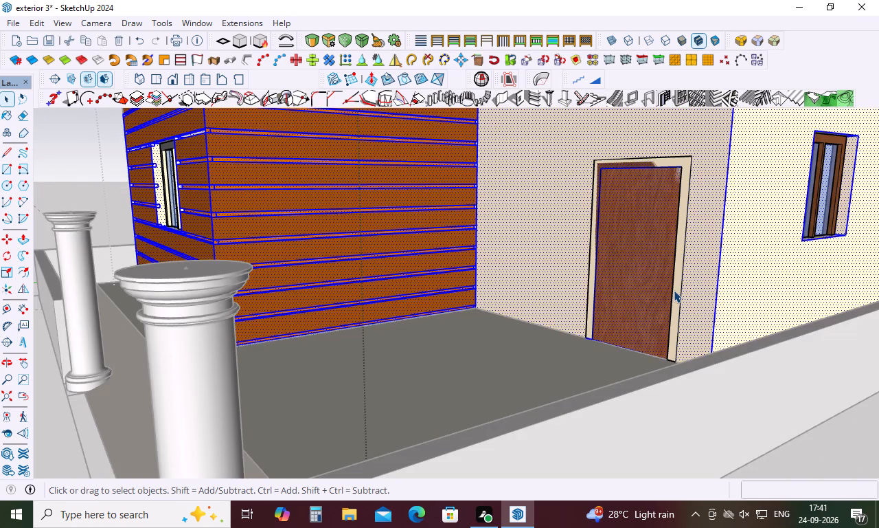
scroll(627, 266, down, 11)
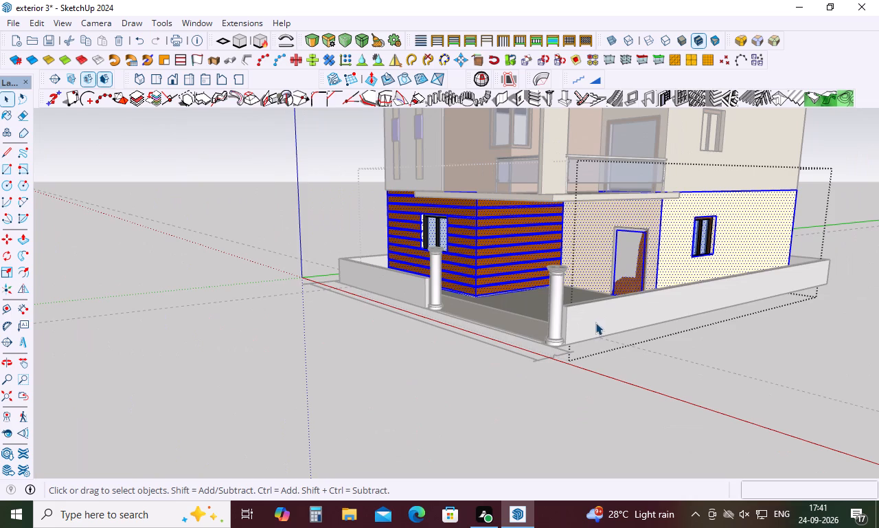
scroll(588, 344, down, 5)
scroll(522, 353, down, 5)
click(497, 368)
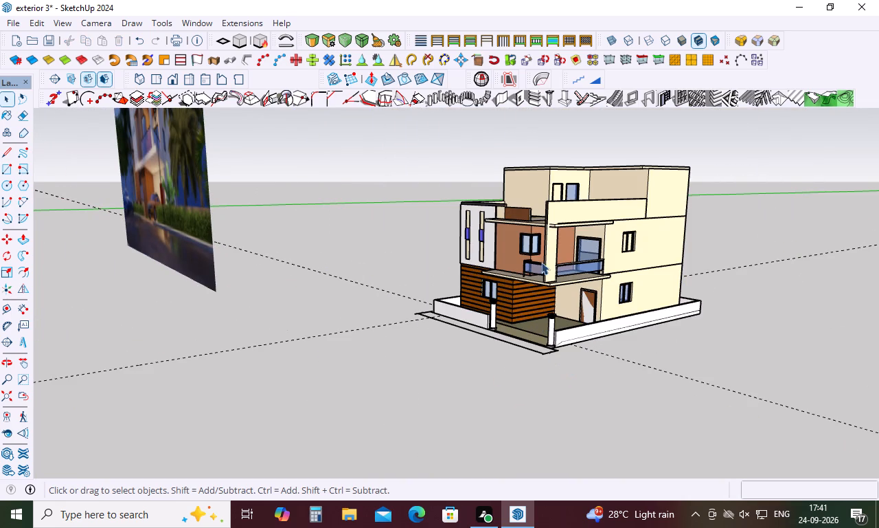
Examine the house from above, from the front corners and in a near-level front view.
middle_click(527, 239)
middle_drag(366, 291, 673, 439)
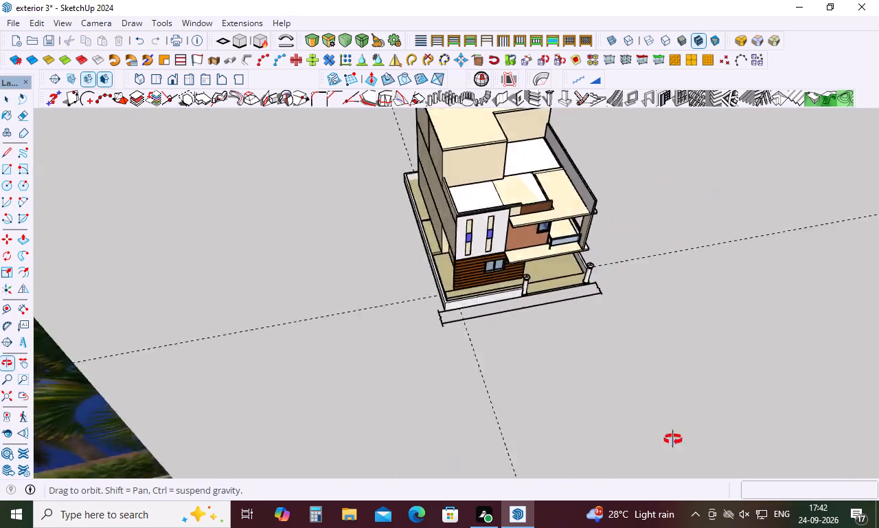
middle_drag(673, 439, 509, 527)
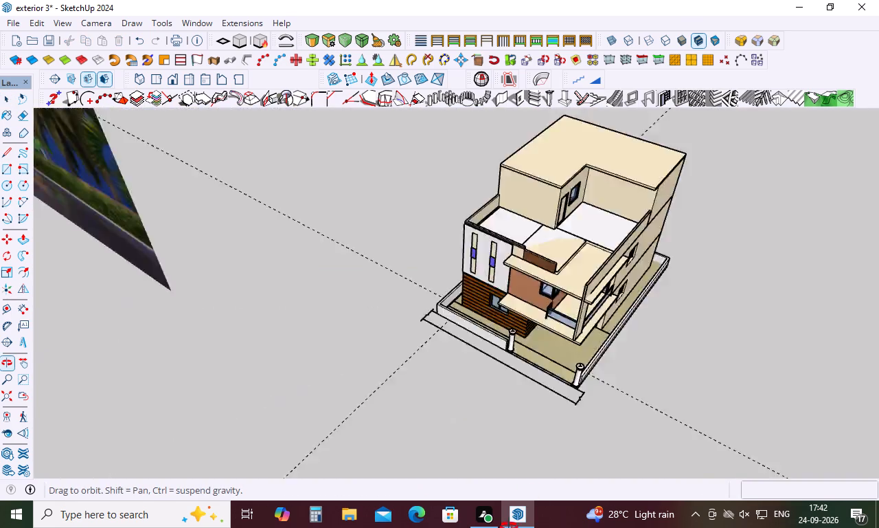
middle_drag(509, 527, 693, 178)
middle_drag(613, 219, 469, 399)
middle_drag(561, 402, 632, 351)
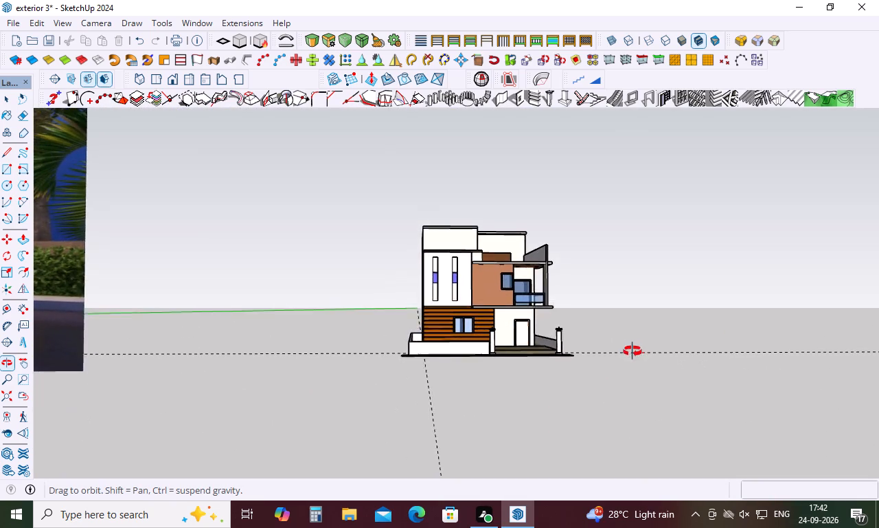
middle_drag(632, 351, 630, 353)
middle_click(626, 362)
scroll(602, 368, up, 6)
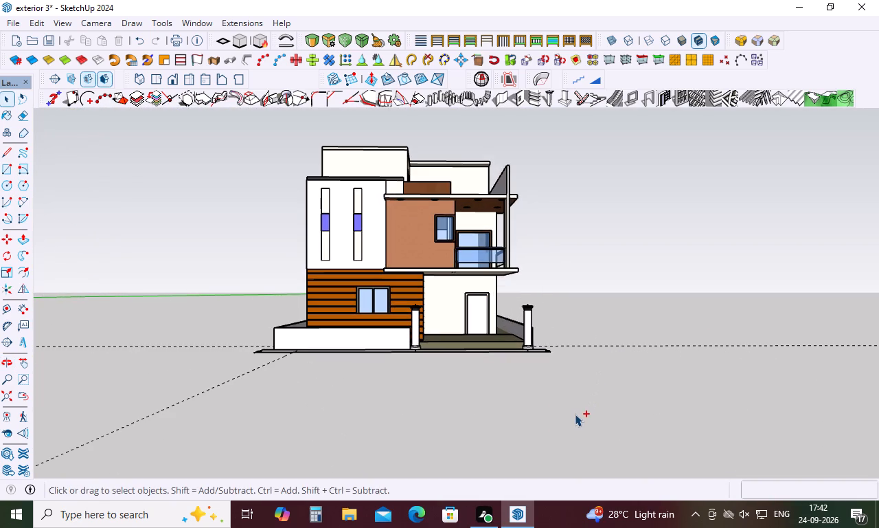
Save the model as exterior 3 in the Documents folder, replacing the existing file.
key(ctrl+s)
key(ctrl+s)
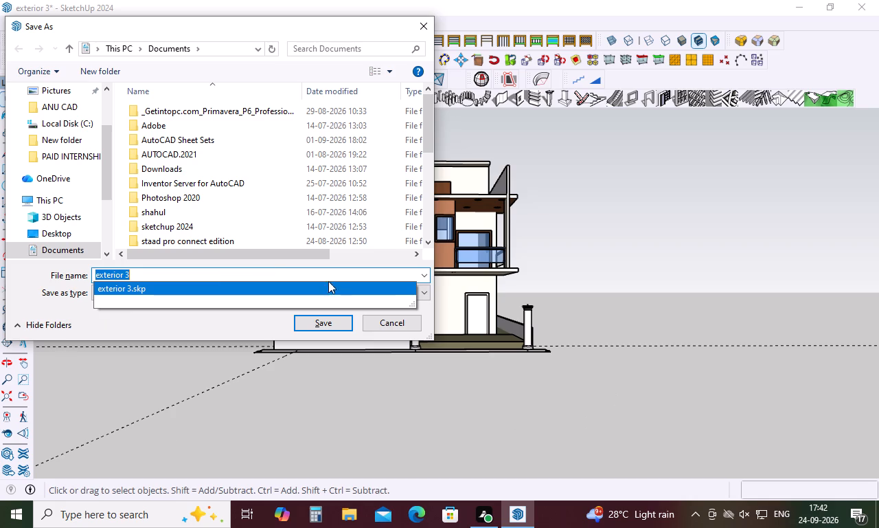
click(156, 269)
click(152, 276)
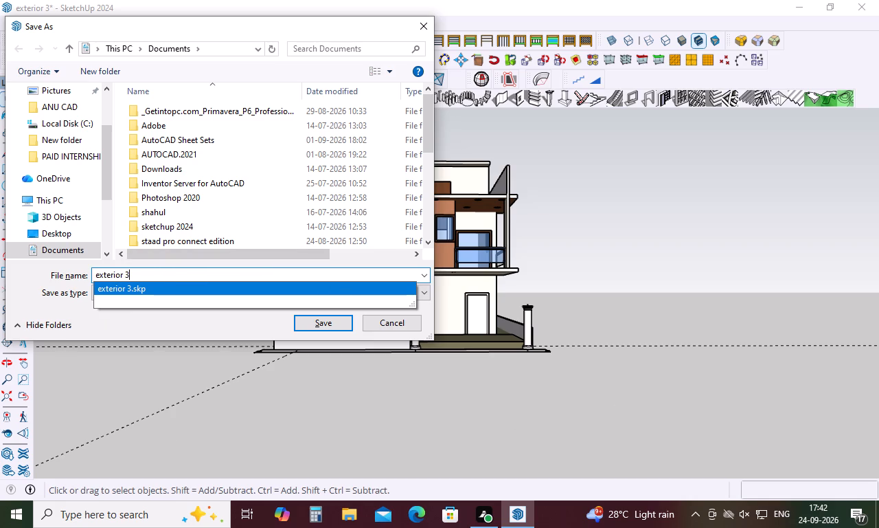
click(313, 323)
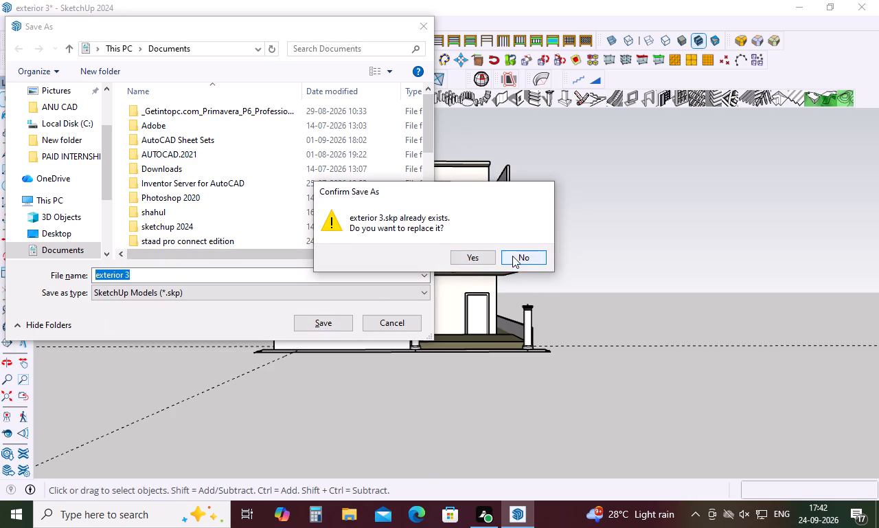
click(610, 287)
click(461, 258)
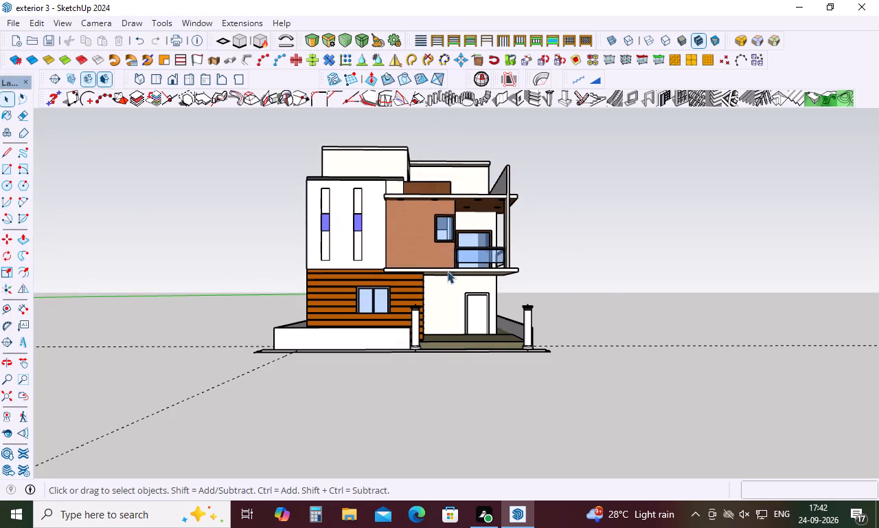
Examine the front facade, first-floor balcony and gate opening of the house from high and low angles.
scroll(439, 305, down, 4)
middle_drag(486, 340, 461, 425)
middle_click(461, 426)
middle_click(459, 426)
middle_drag(459, 425, 458, 417)
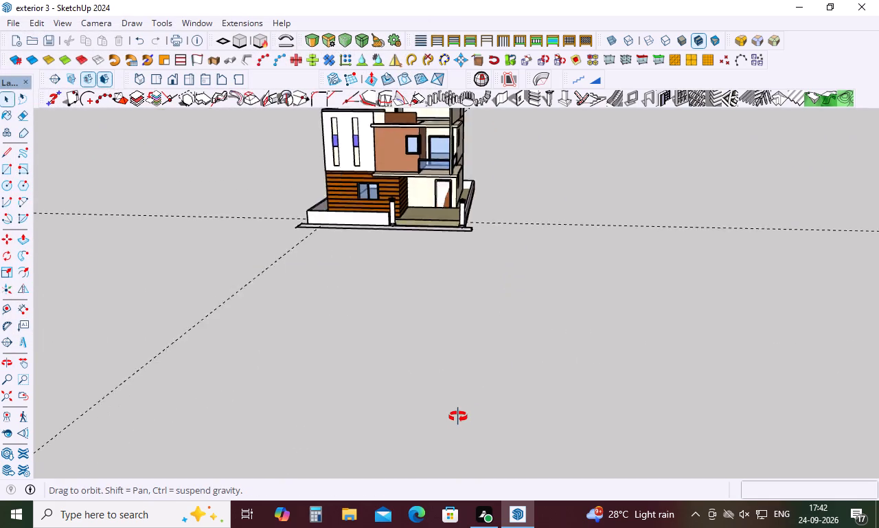
middle_drag(458, 417, 439, 415)
scroll(442, 408, down, 5)
scroll(470, 300, up, 3)
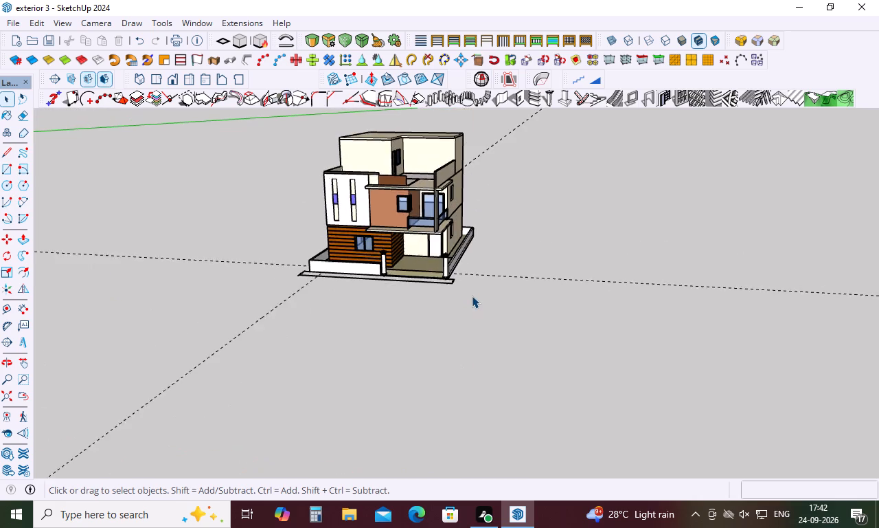
scroll(472, 296, up, 1)
middle_drag(475, 286, 479, 214)
scroll(473, 211, down, 3)
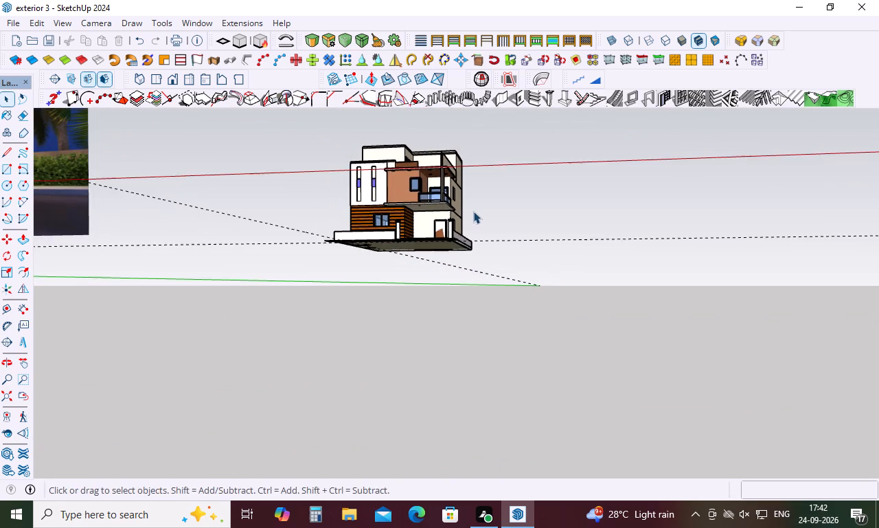
middle_click(473, 211)
middle_drag(461, 230, 445, 265)
middle_drag(440, 276, 424, 323)
middle_click(411, 364)
scroll(418, 214, up, 10)
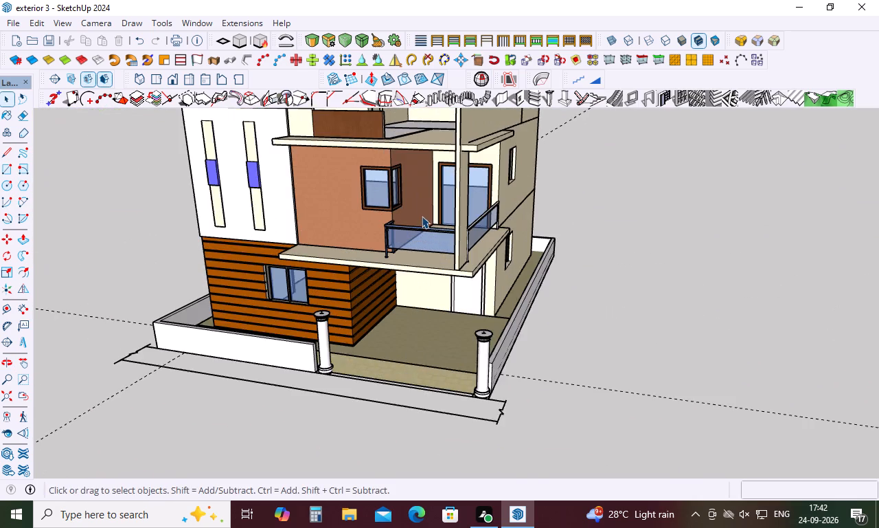
scroll(425, 254, up, 5)
scroll(425, 258, down, 12)
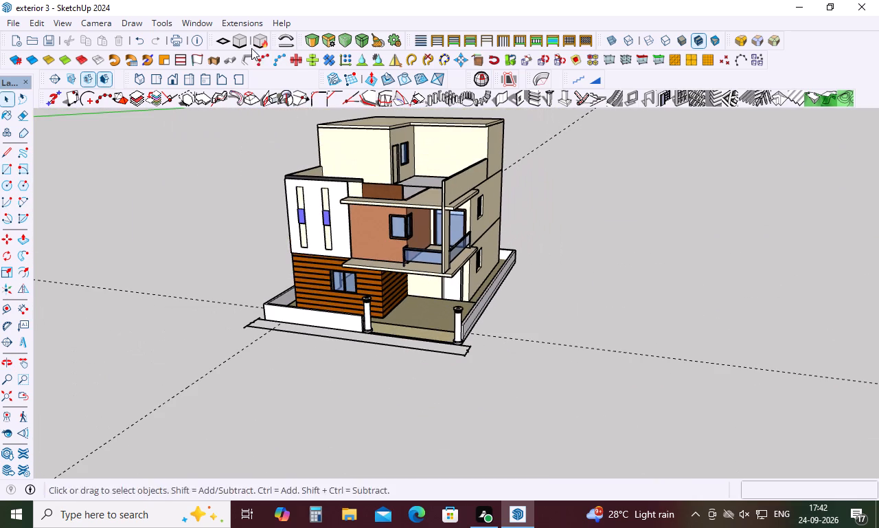
Create a MajRail railing about 7' 9" long on the upper terrace, from the brown parapet's end to the side wall.
click(251, 25)
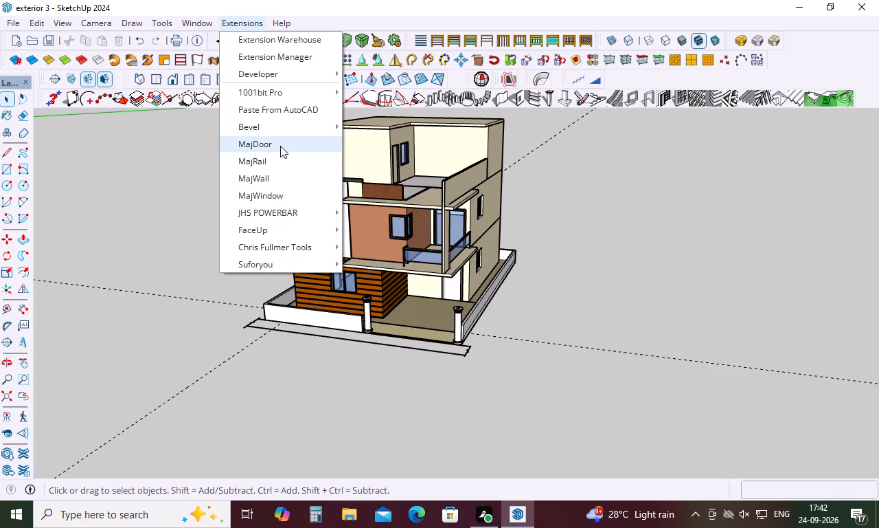
click(271, 159)
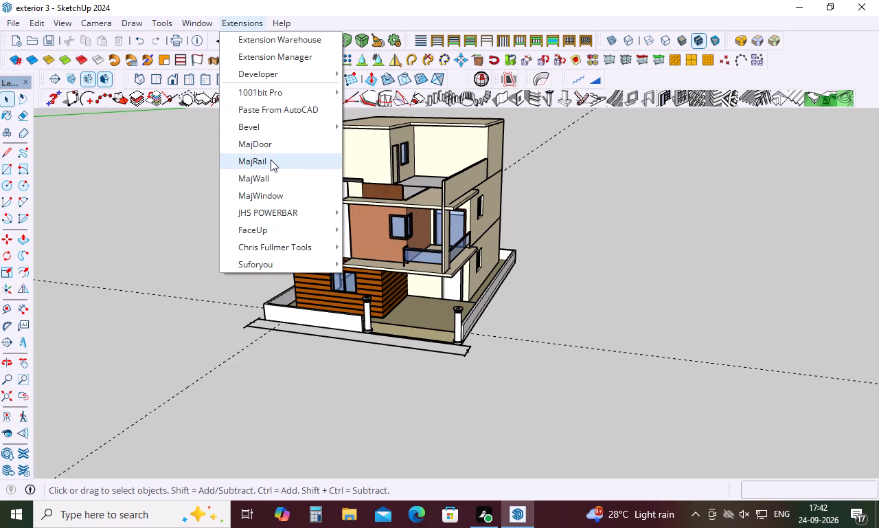
click(205, 399)
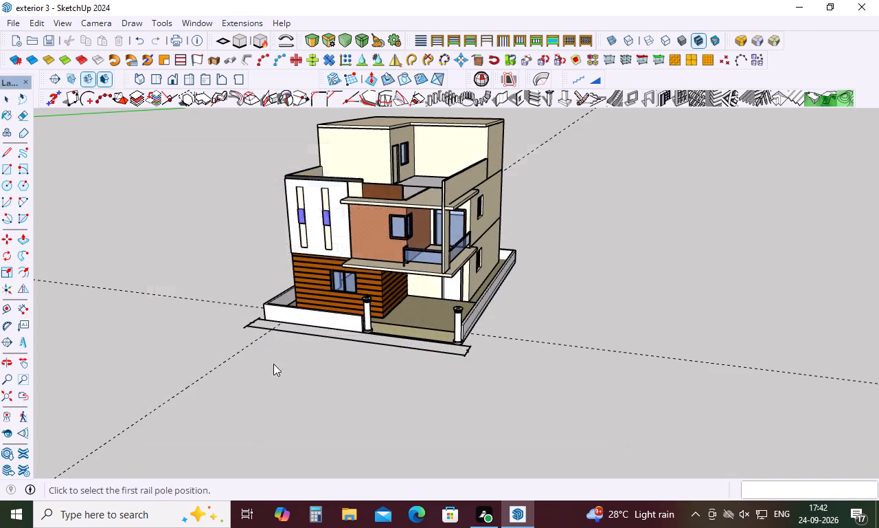
scroll(380, 173, up, 5)
scroll(468, 213, up, 5)
scroll(392, 225, up, 5)
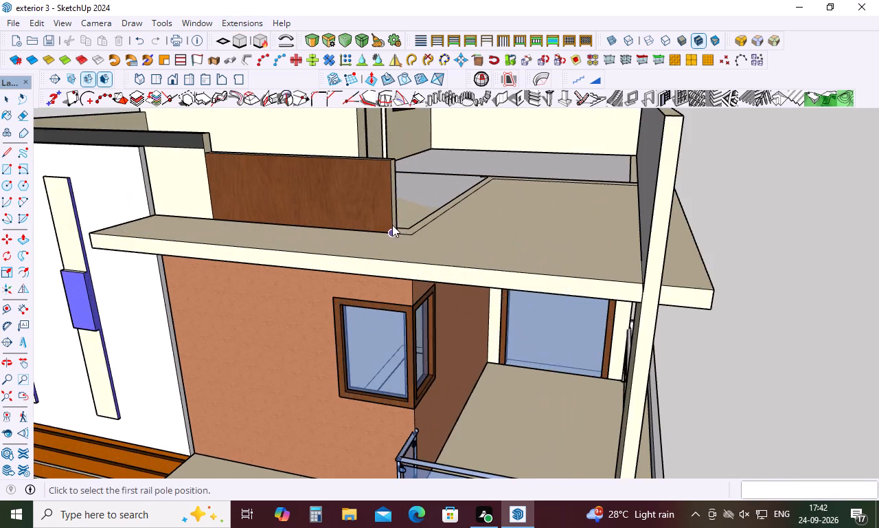
scroll(396, 225, up, 5)
click(391, 236)
scroll(483, 248, down, 5)
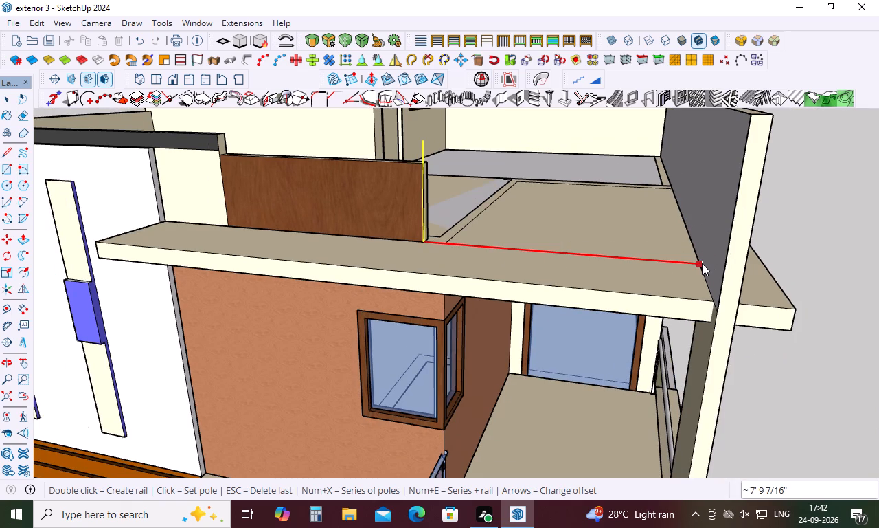
click(702, 263)
click(702, 263)
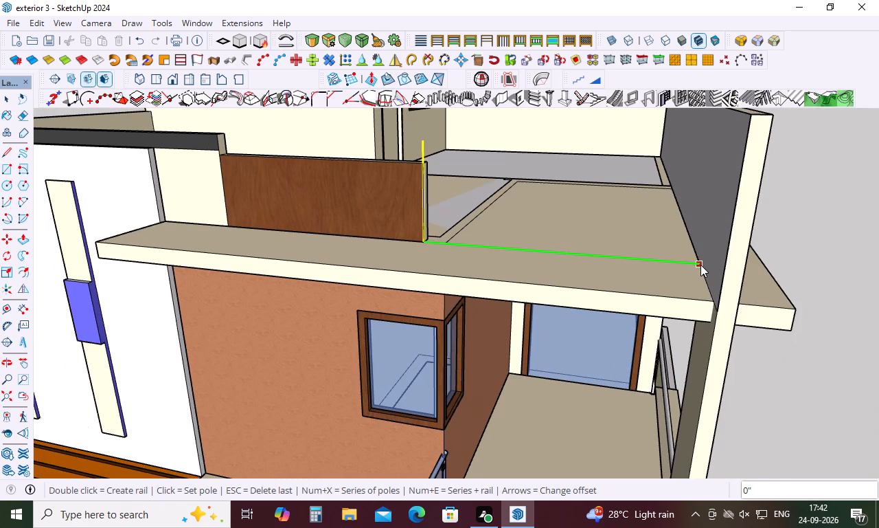
double_click(700, 265)
Examine the upper terrace railing and the balcony below it from the front and the side of the house.
scroll(694, 232, down, 4)
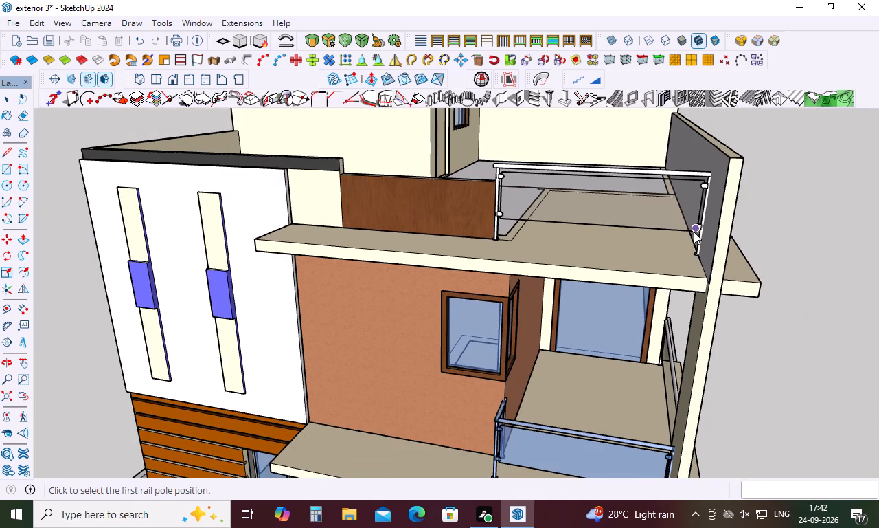
middle_click(511, 206)
scroll(519, 226, down, 5)
middle_drag(696, 266, 646, 269)
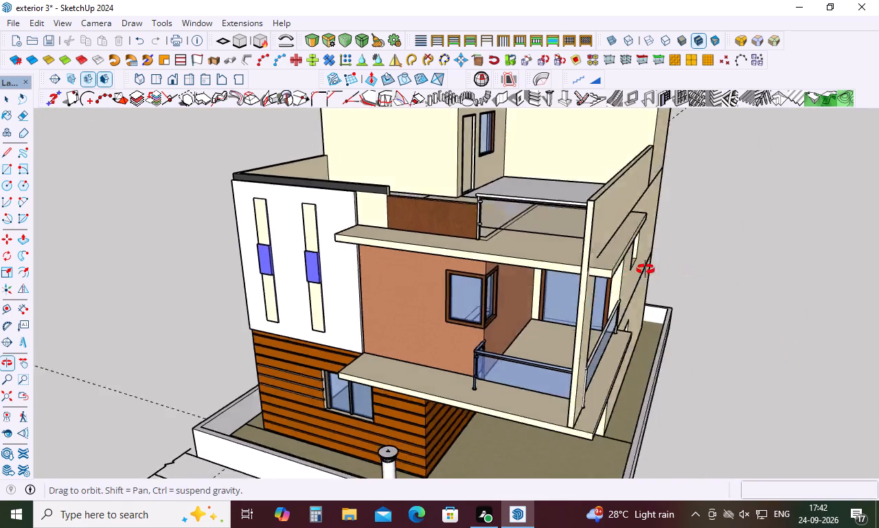
middle_drag(646, 269, 624, 269)
middle_drag(612, 267, 534, 300)
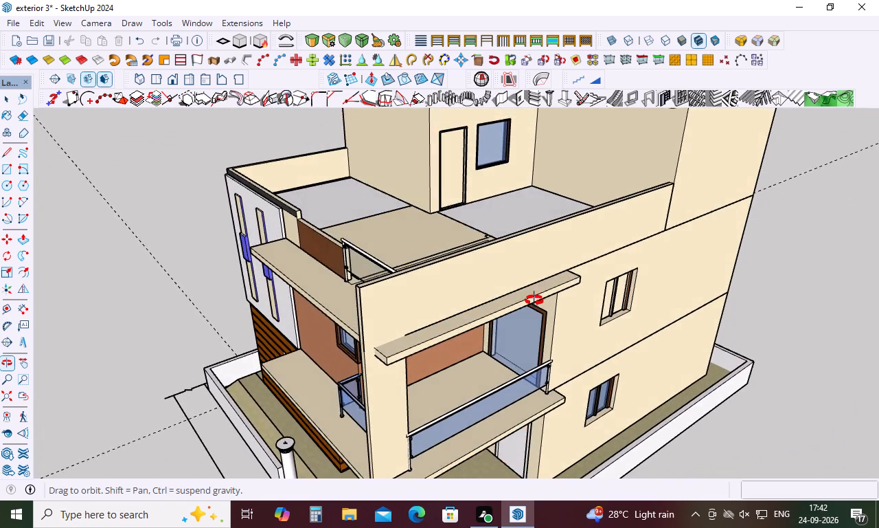
middle_drag(534, 300, 737, 276)
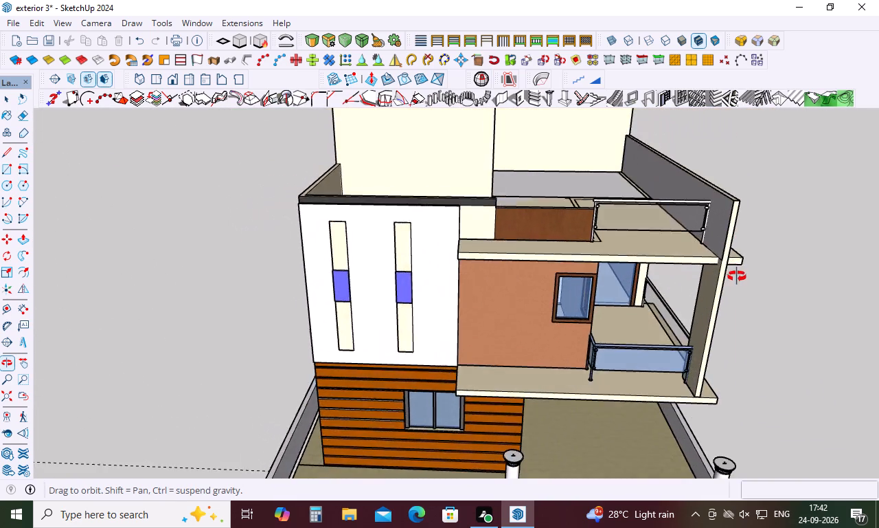
middle_drag(737, 276, 740, 265)
scroll(699, 236, down, 9)
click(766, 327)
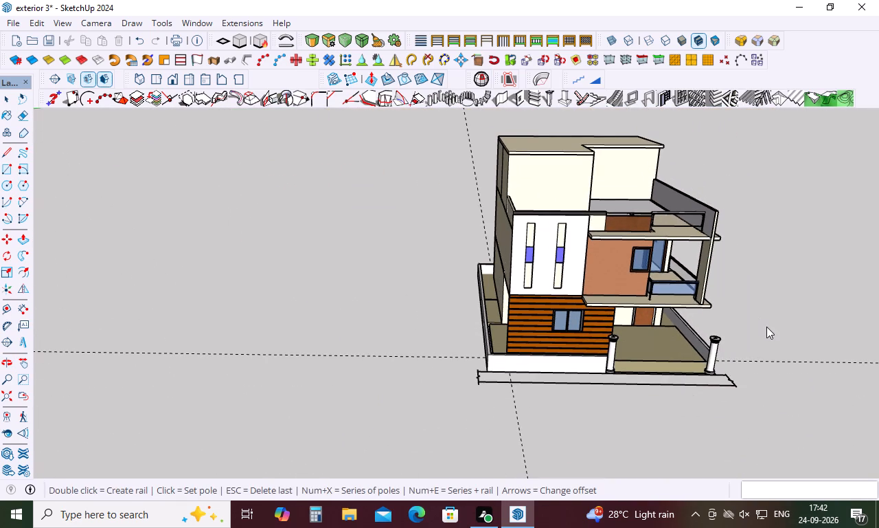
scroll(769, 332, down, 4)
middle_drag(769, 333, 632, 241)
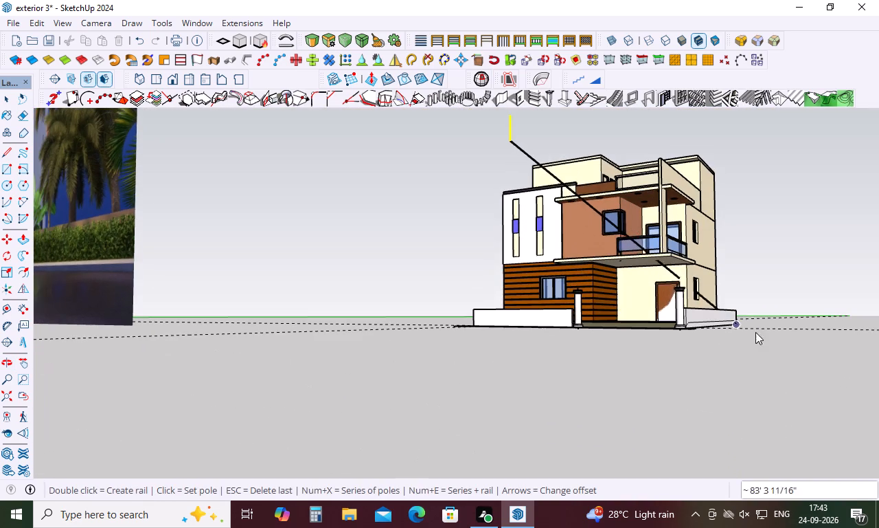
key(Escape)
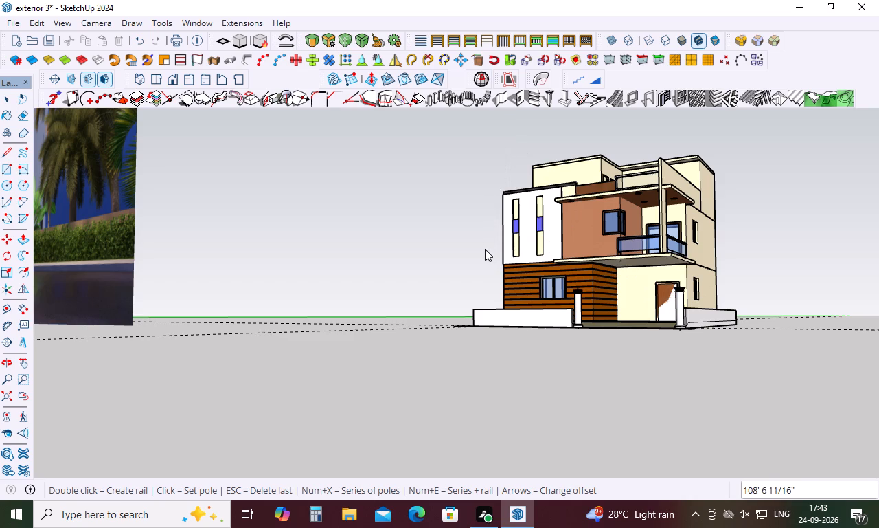
Examine the whole house from high front, front-corner and near-ground angles, including the terrace railing and gate opening.
scroll(400, 239, down, 4)
middle_drag(523, 348, 636, 467)
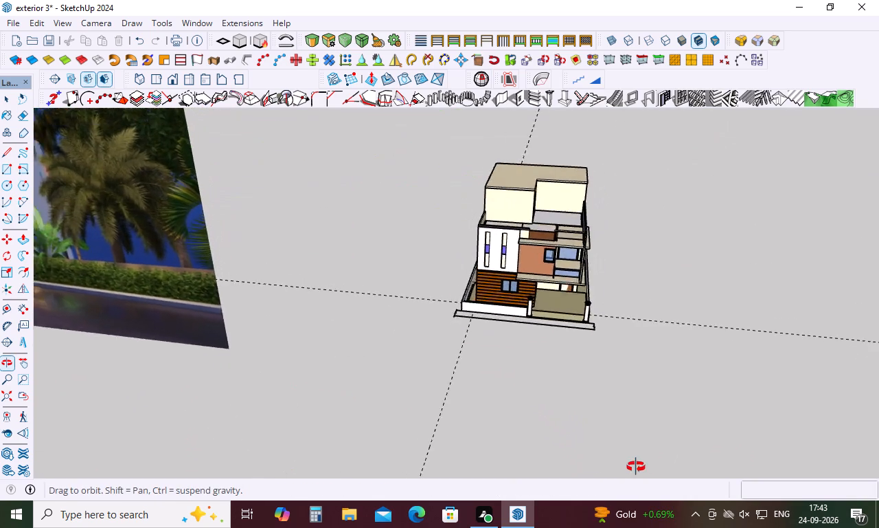
middle_drag(636, 467, 652, 436)
scroll(604, 198, up, 5)
scroll(595, 254, up, 5)
middle_click(598, 272)
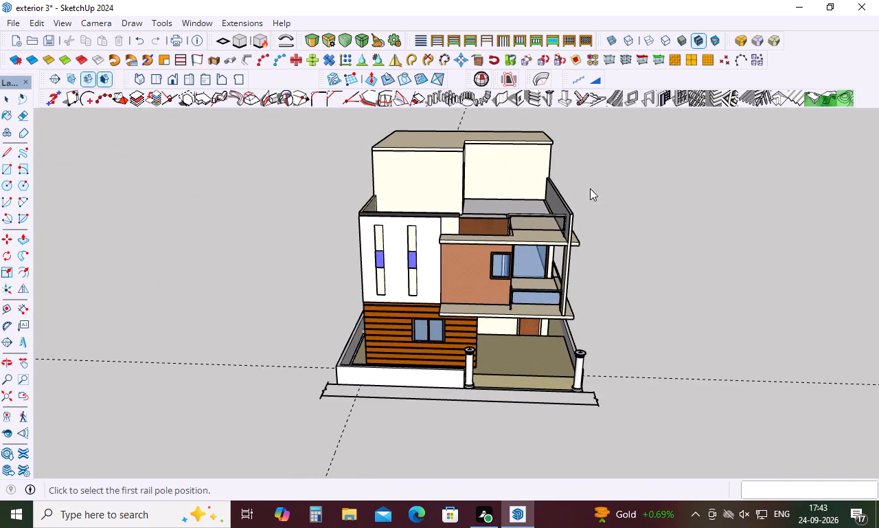
middle_click(590, 186)
middle_click(494, 349)
middle_drag(498, 261, 495, 243)
middle_drag(497, 225, 496, 219)
middle_drag(488, 188, 420, 162)
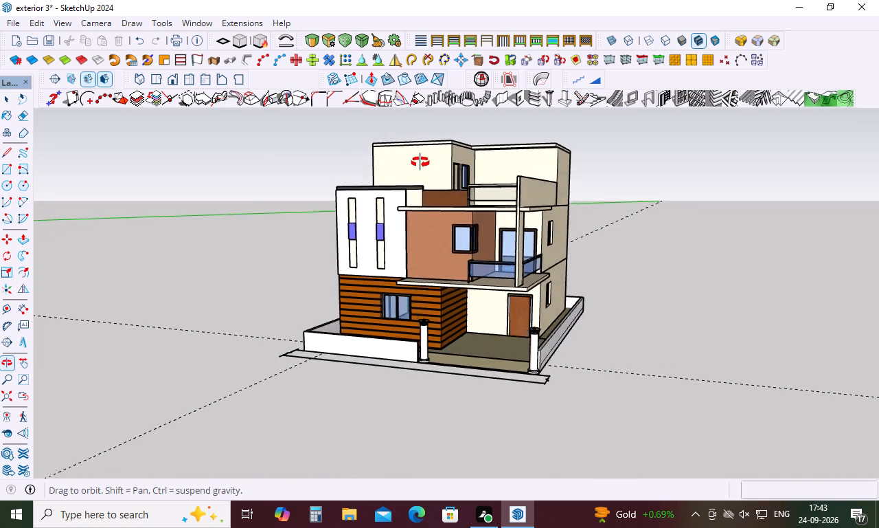
middle_drag(420, 162, 418, 162)
scroll(450, 316, down, 4)
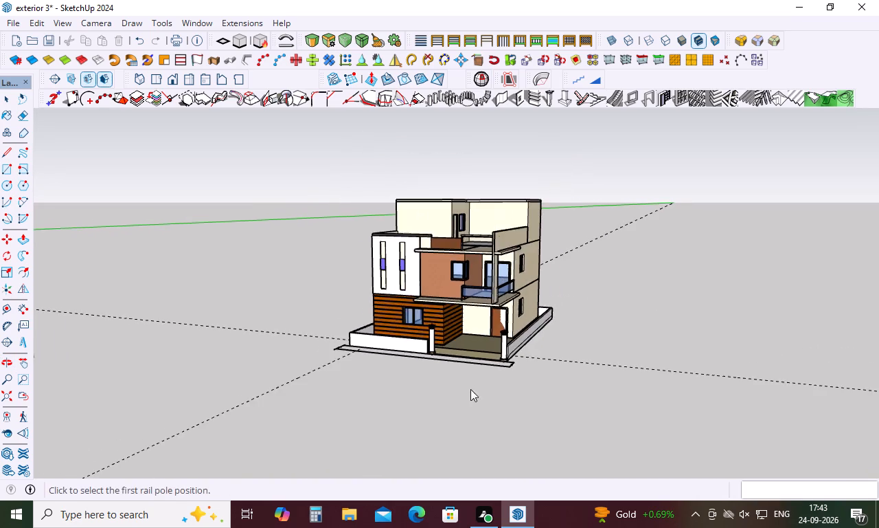
scroll(485, 395, down, 11)
scroll(521, 327, up, 5)
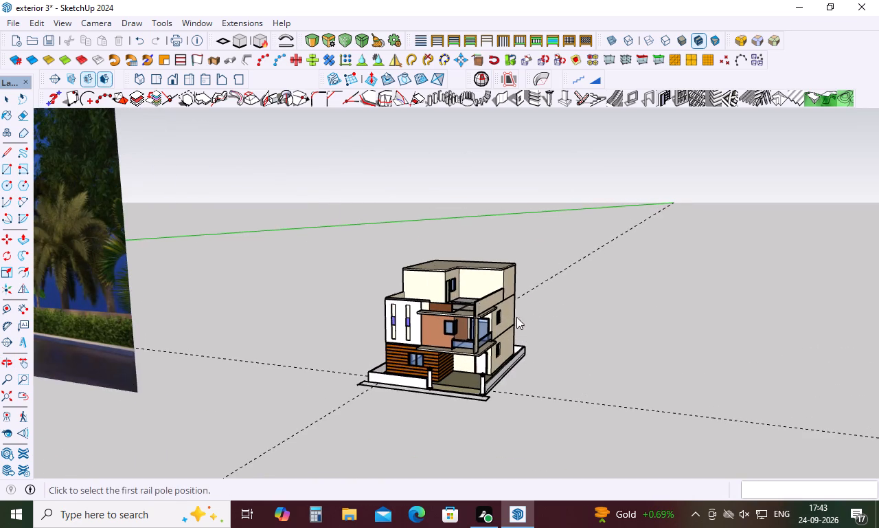
scroll(487, 305, up, 5)
middle_drag(463, 331, 429, 411)
middle_drag(429, 411, 453, 349)
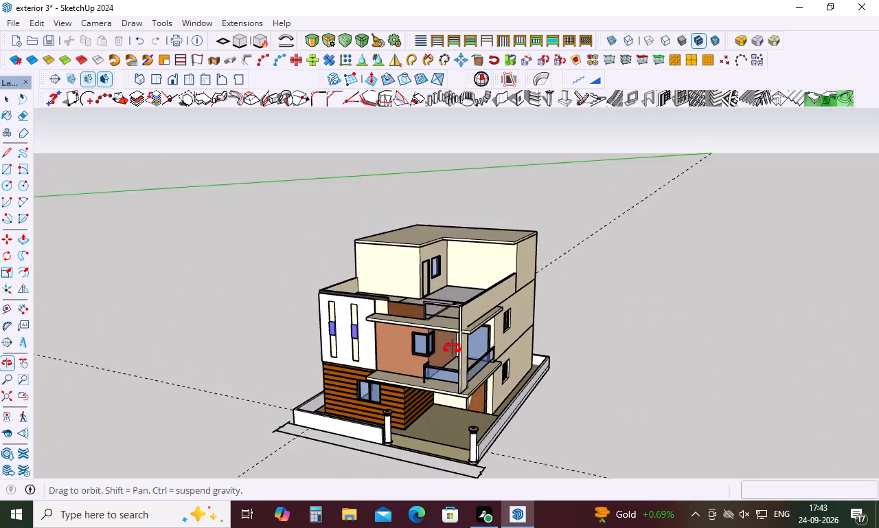
middle_drag(453, 349, 454, 347)
middle_drag(466, 318, 472, 293)
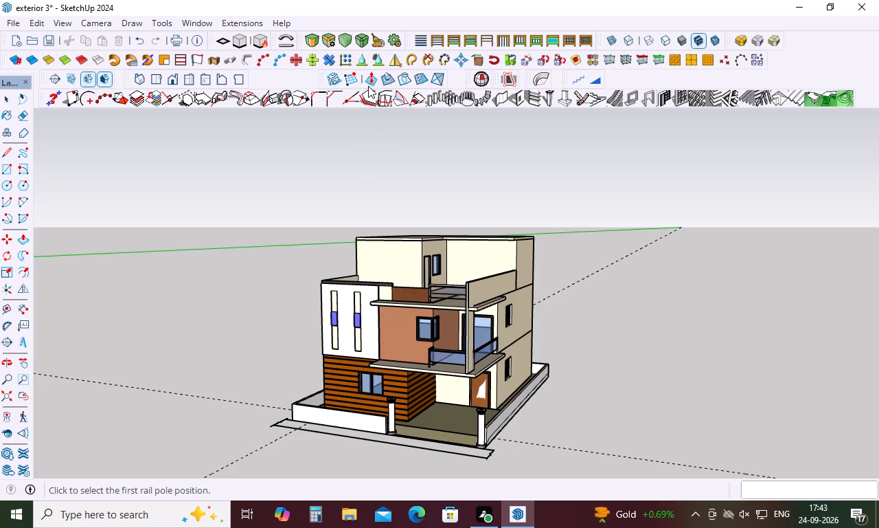
scroll(466, 335, down, 4)
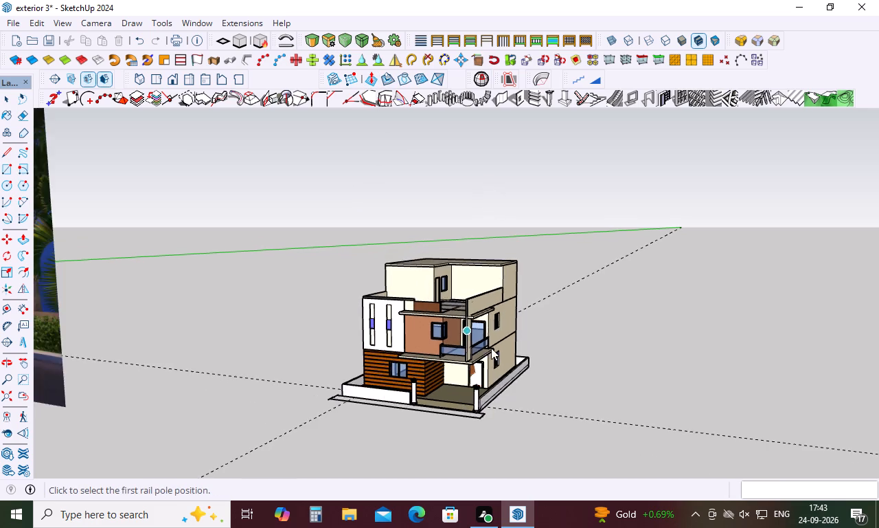
middle_drag(503, 360, 498, 308)
middle_click(498, 308)
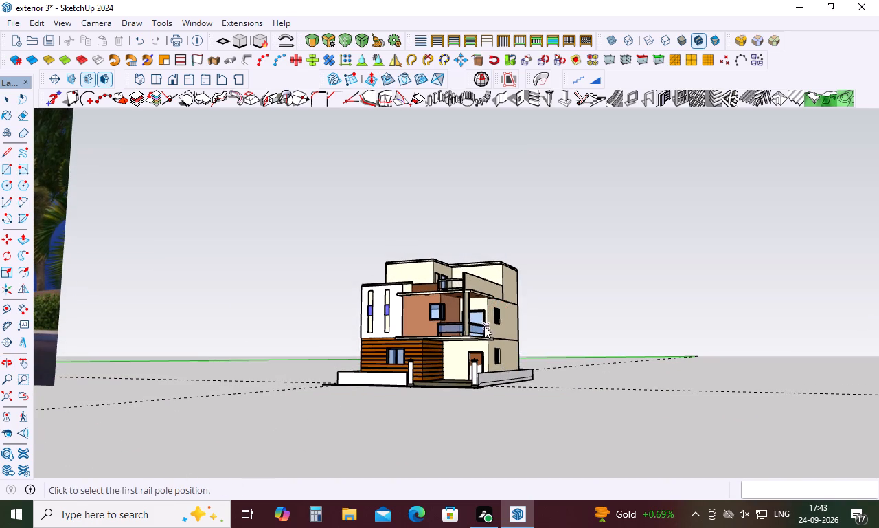
scroll(351, 158, up, 3)
scroll(339, 131, down, 3)
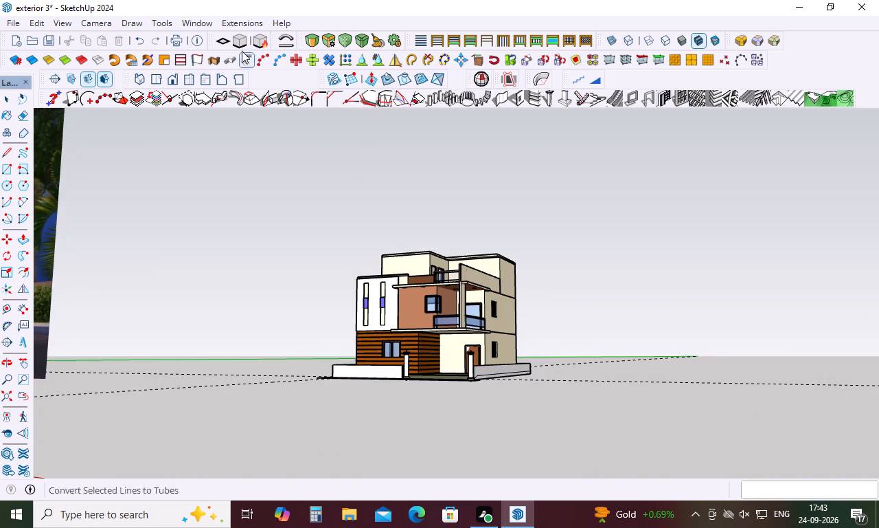
Open the 3D Warehouse.
click(253, 21)
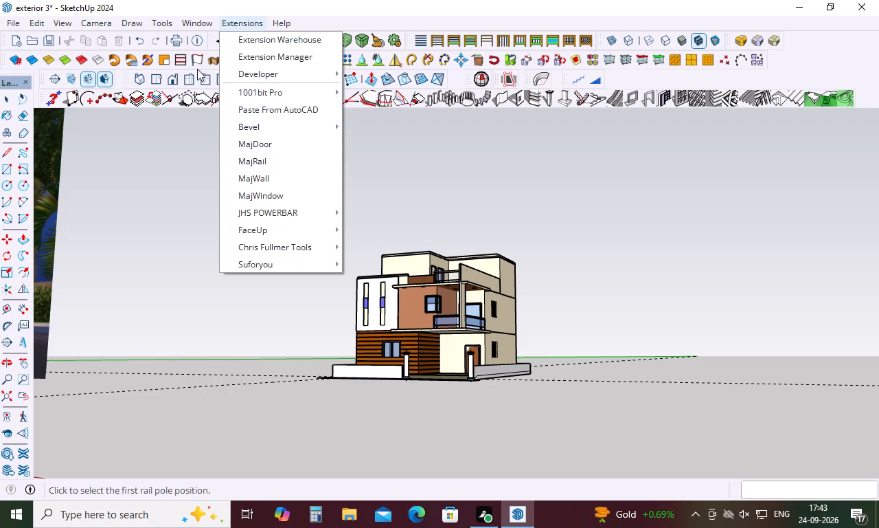
click(190, 17)
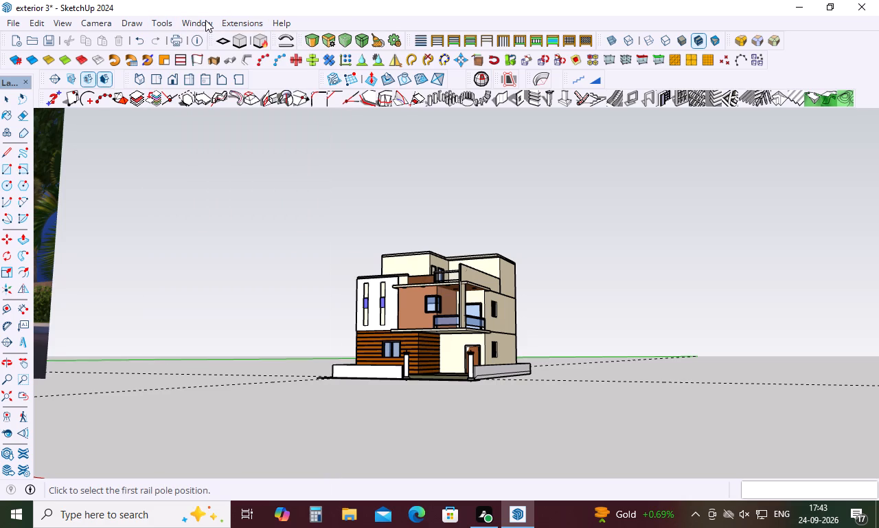
click(205, 20)
click(233, 165)
click(311, 180)
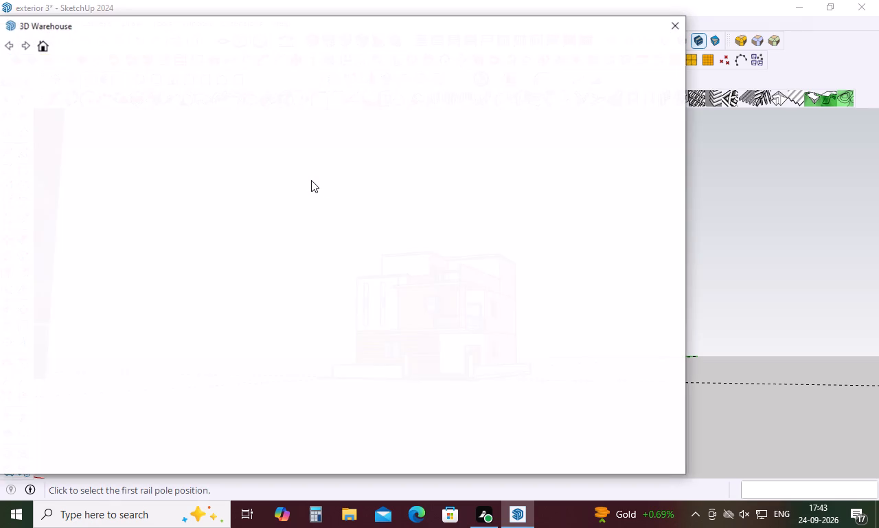
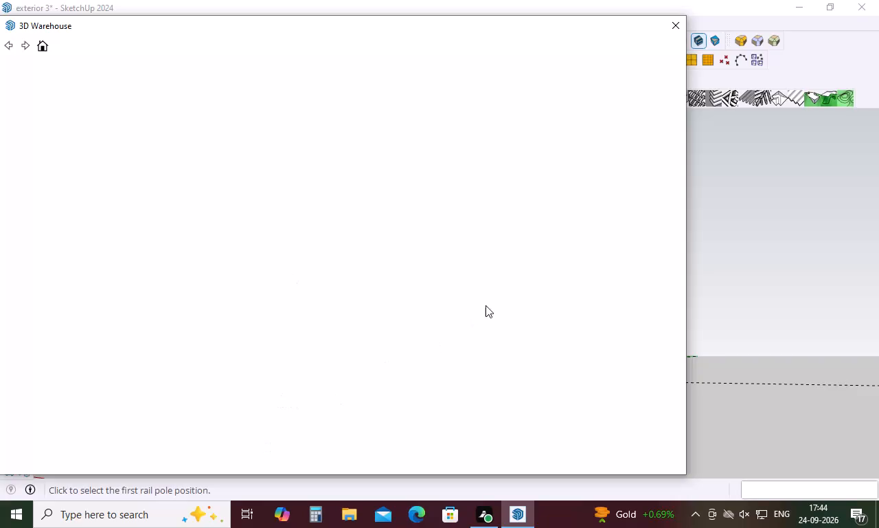
Close the 3D Warehouse window.
scroll(494, 300, down, 5)
click(674, 28)
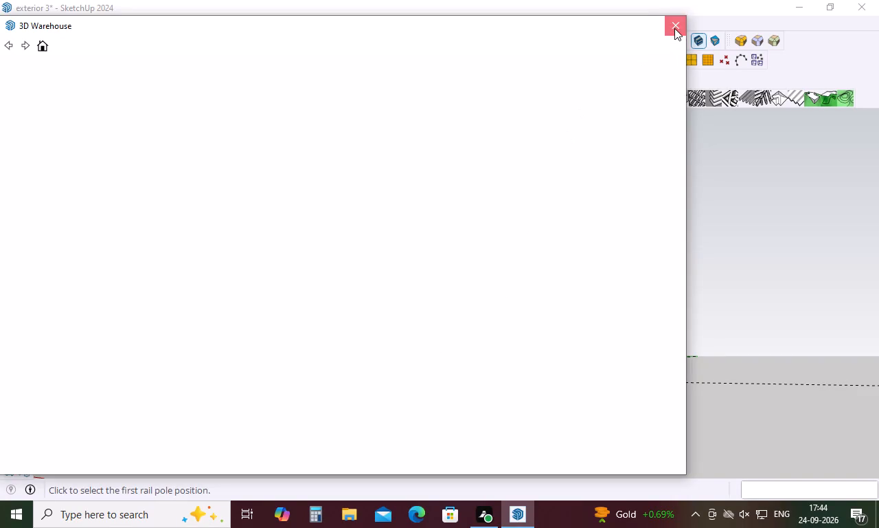
Examine the whole house from the front and front corners alongside the reference photo of the villa.
scroll(461, 273, down, 3)
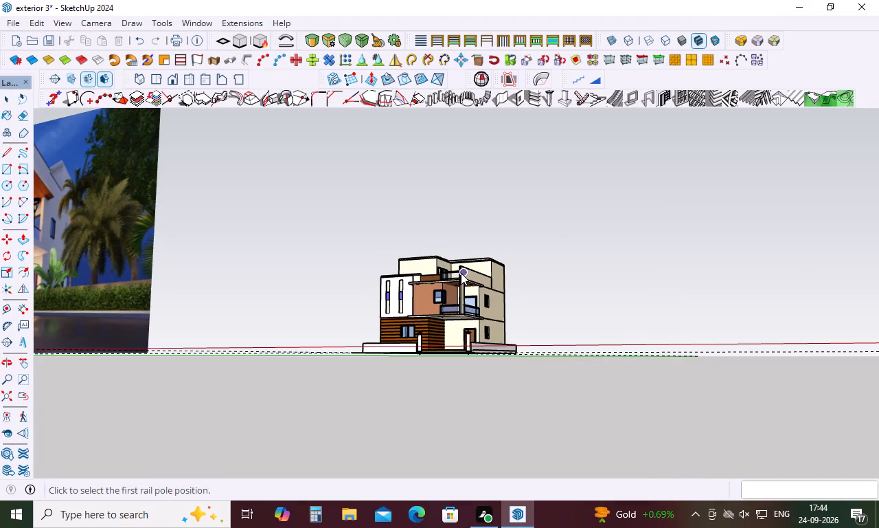
scroll(461, 273, up, 4)
middle_drag(460, 275, 458, 302)
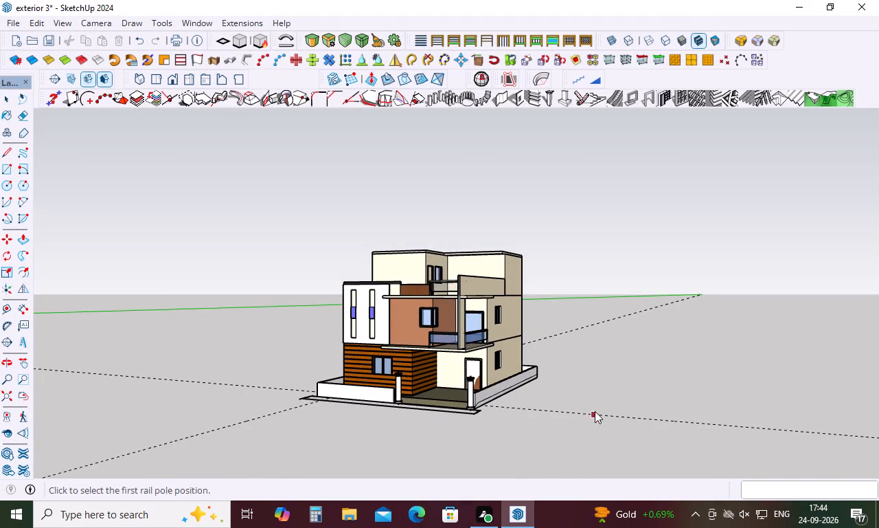
scroll(589, 377, down, 4)
middle_drag(586, 401, 596, 423)
middle_drag(606, 430, 624, 437)
middle_drag(644, 443, 748, 426)
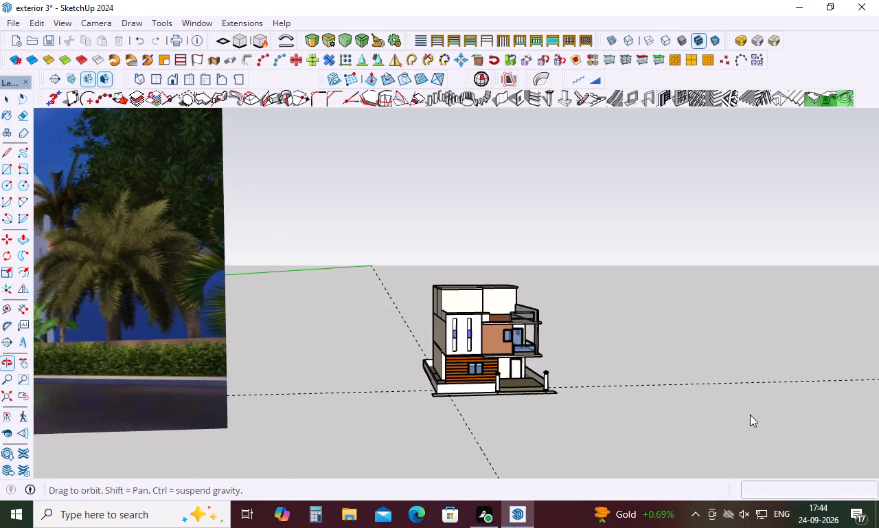
middle_drag(739, 415, 704, 429)
middle_drag(674, 438, 656, 439)
middle_drag(645, 439, 637, 434)
scroll(625, 379, down, 5)
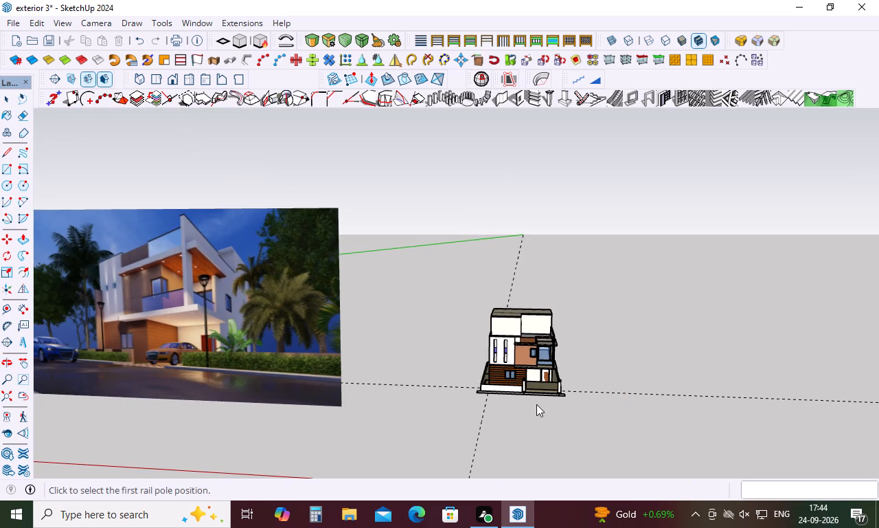
scroll(535, 388, up, 4)
scroll(535, 388, down, 6)
scroll(573, 397, up, 4)
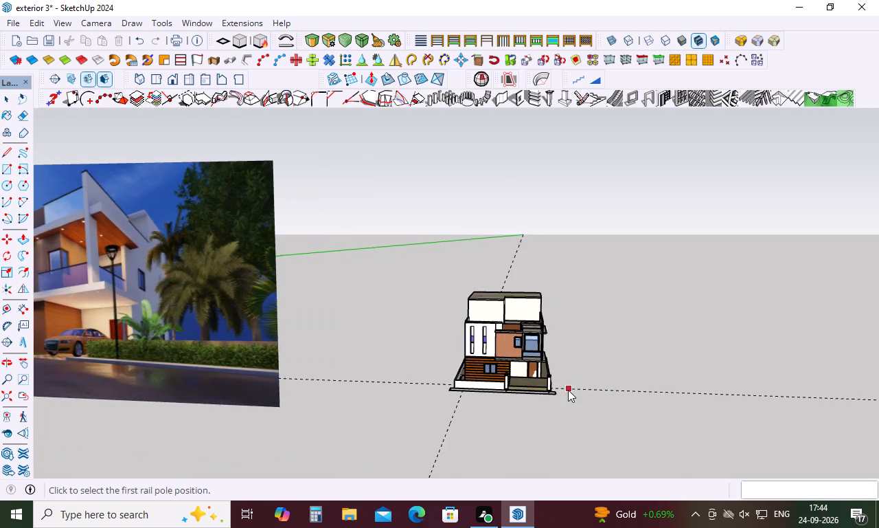
scroll(568, 390, up, 11)
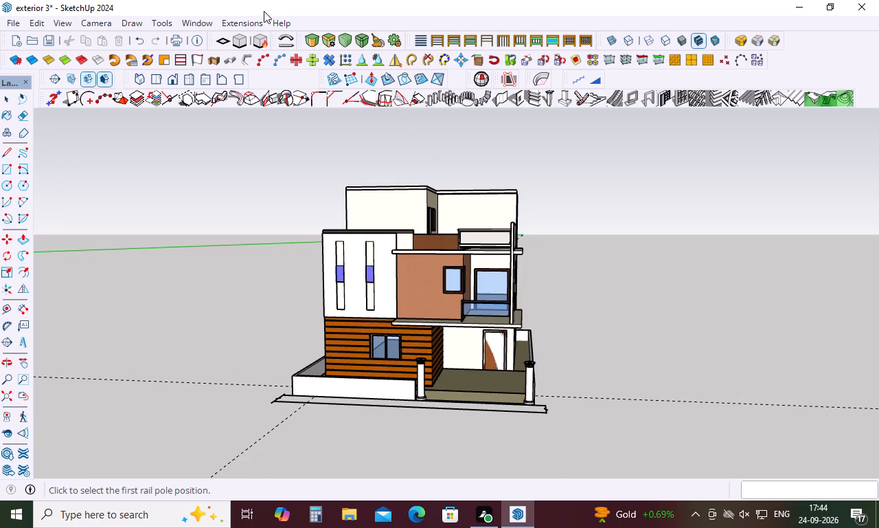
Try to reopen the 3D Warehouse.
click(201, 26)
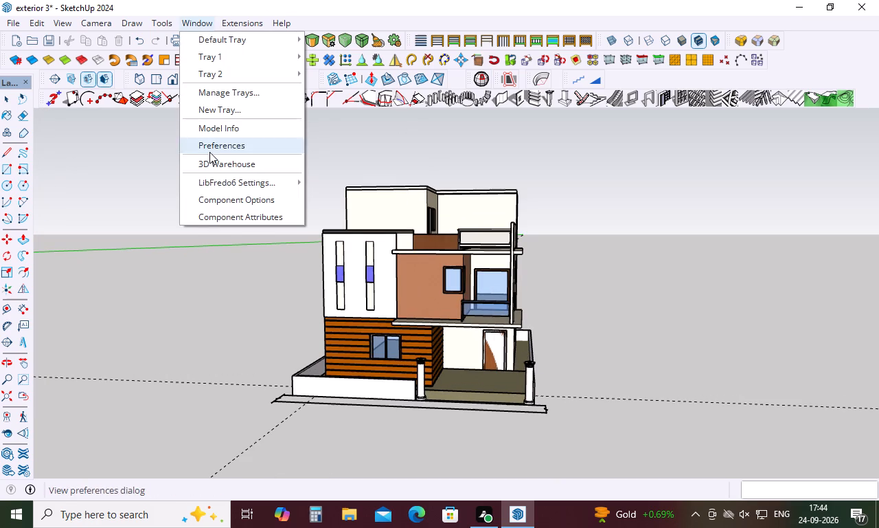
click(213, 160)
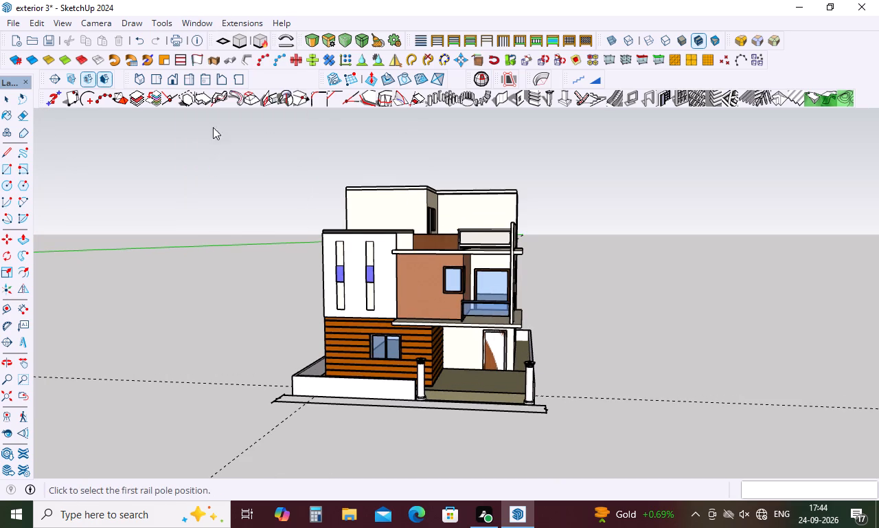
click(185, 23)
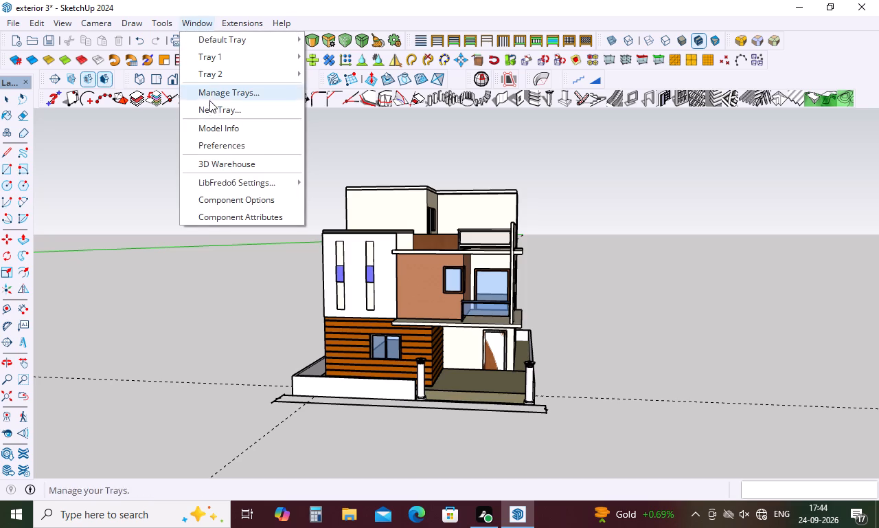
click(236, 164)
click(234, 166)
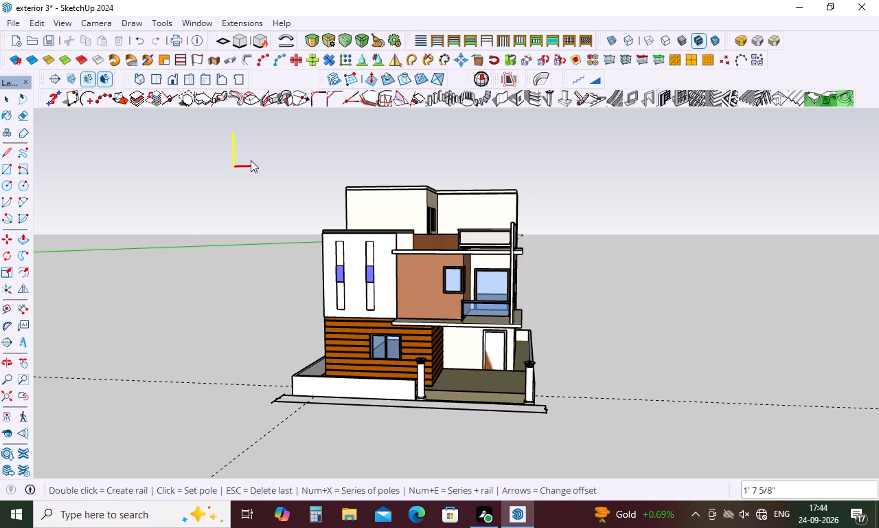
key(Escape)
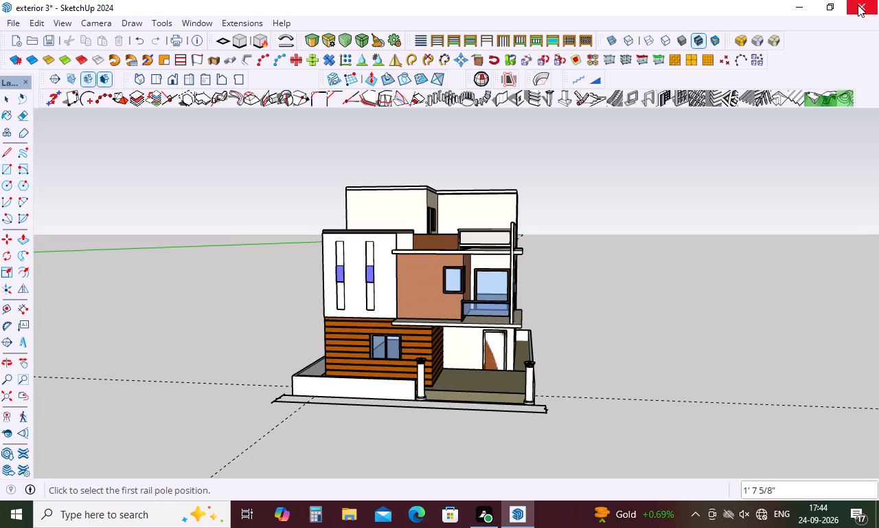
Exit SketchUp and save the changes to exterior 3.
click(858, 5)
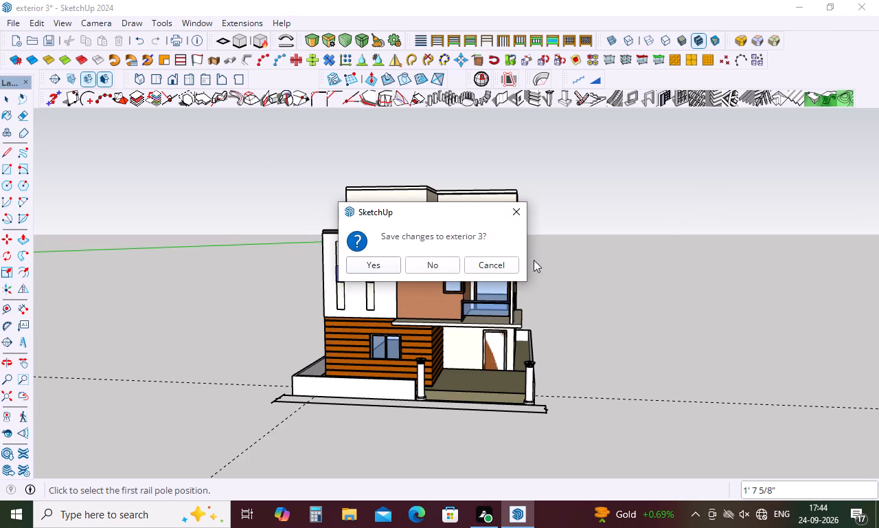
click(376, 265)
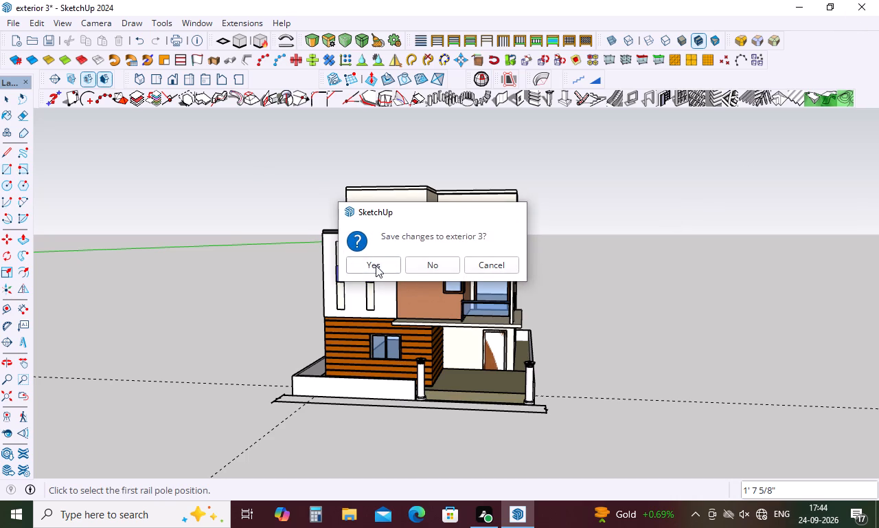
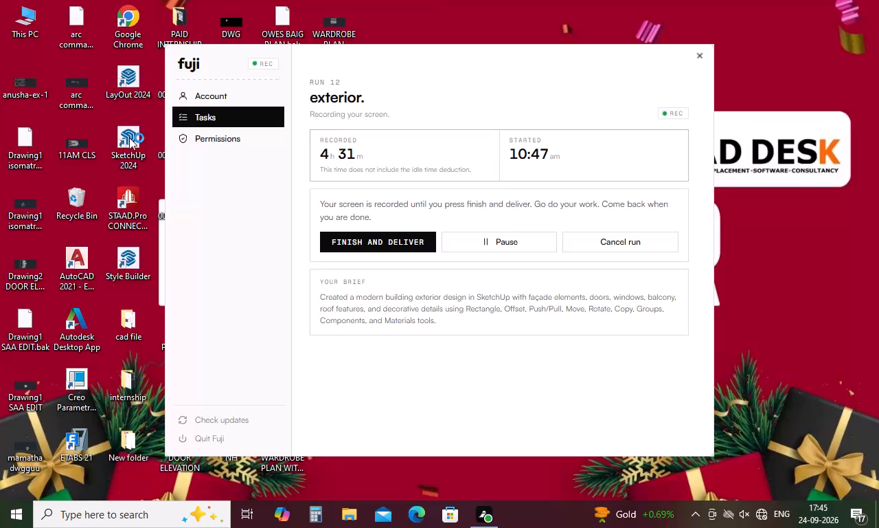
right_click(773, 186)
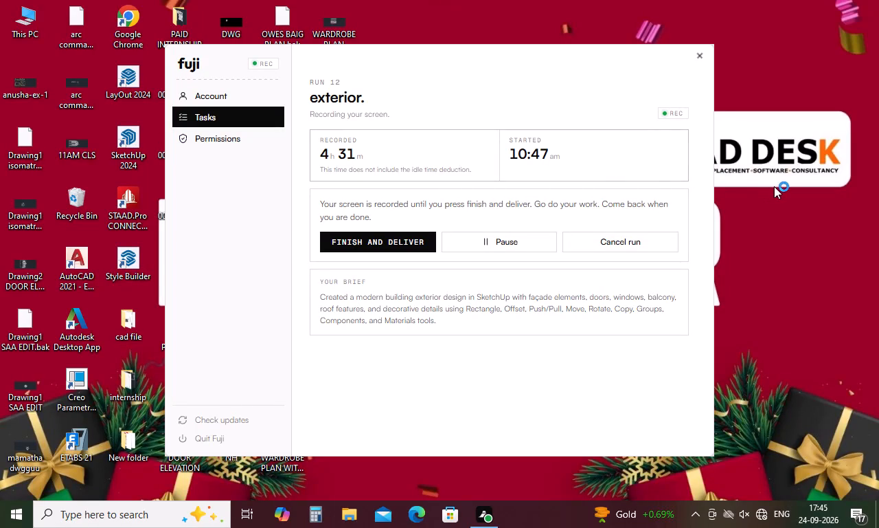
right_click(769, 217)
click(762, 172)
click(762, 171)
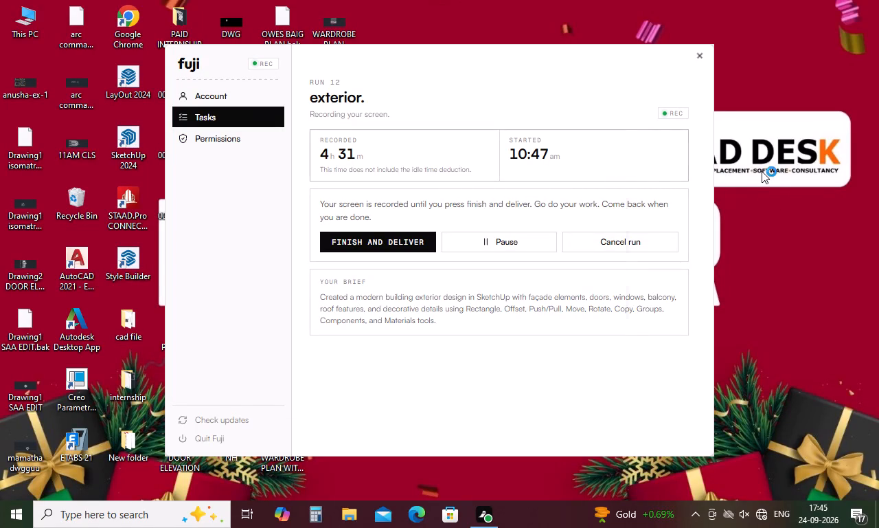
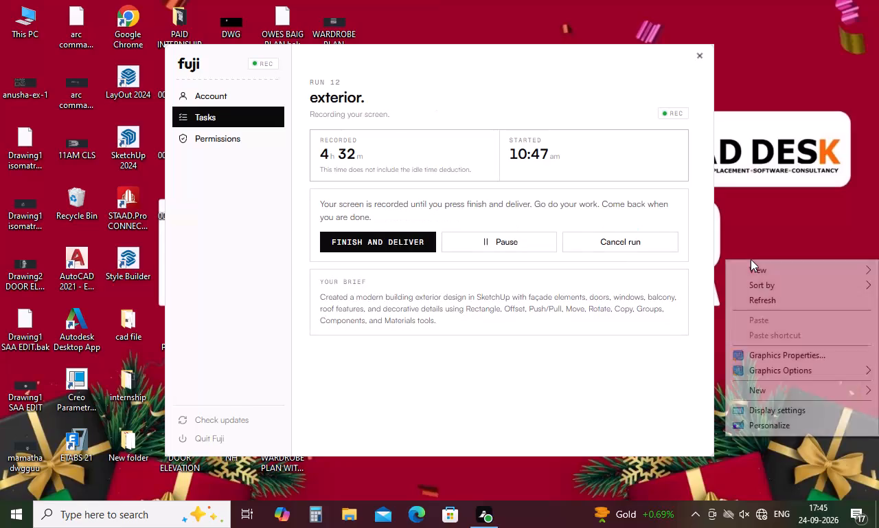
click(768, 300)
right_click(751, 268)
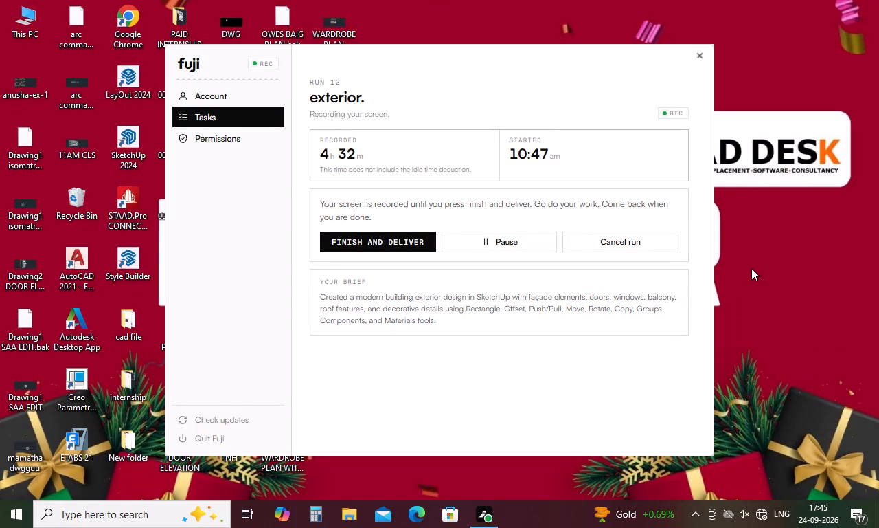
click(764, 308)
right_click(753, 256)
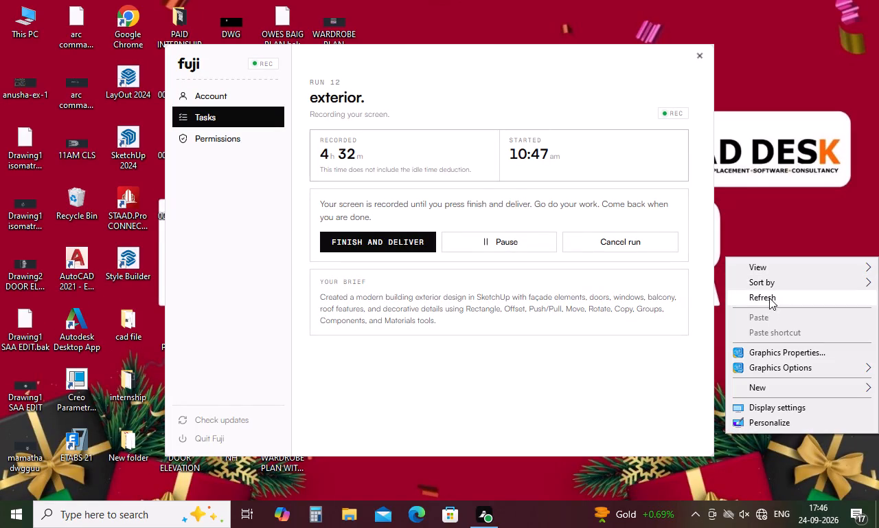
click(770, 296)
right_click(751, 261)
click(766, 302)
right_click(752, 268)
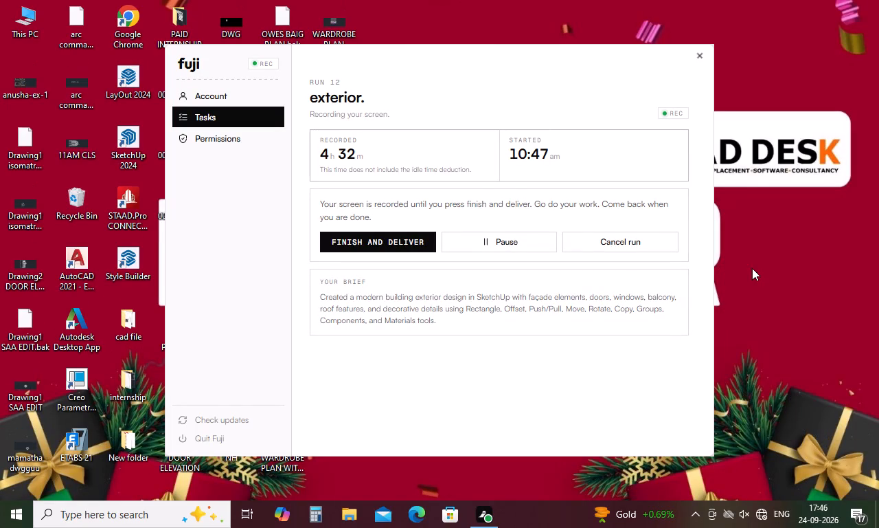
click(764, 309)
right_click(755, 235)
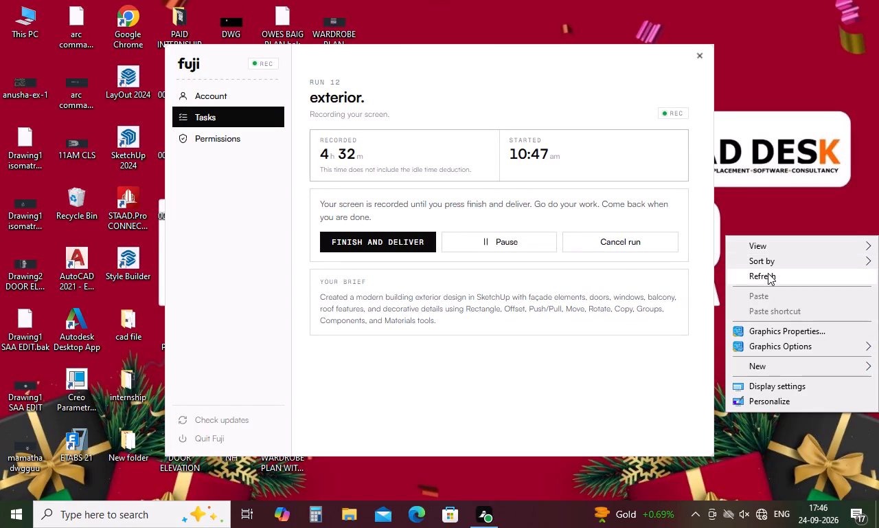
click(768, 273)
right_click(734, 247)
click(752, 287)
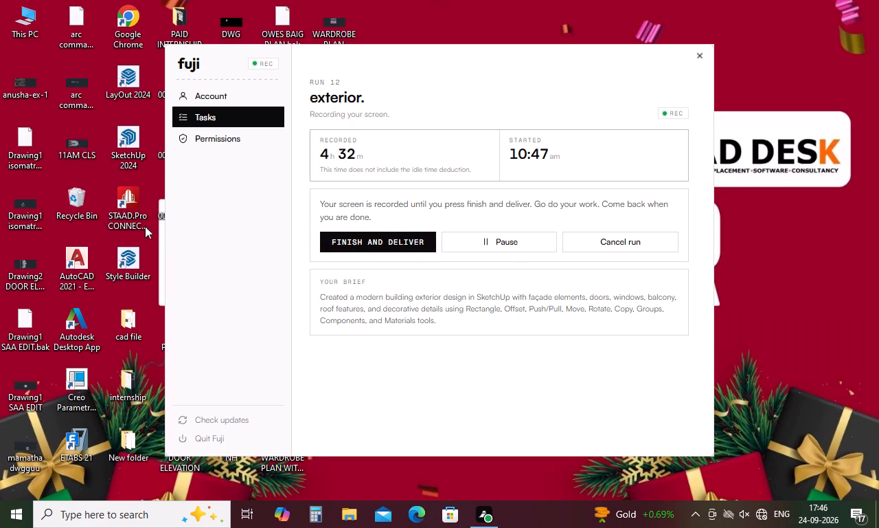
Launch SketchUp 2024 from the desktop.
right_click(122, 134)
click(176, 150)
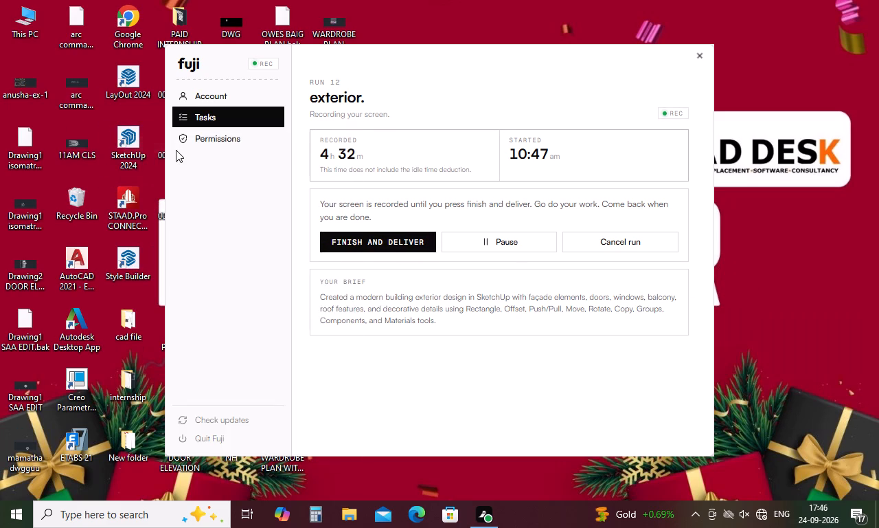
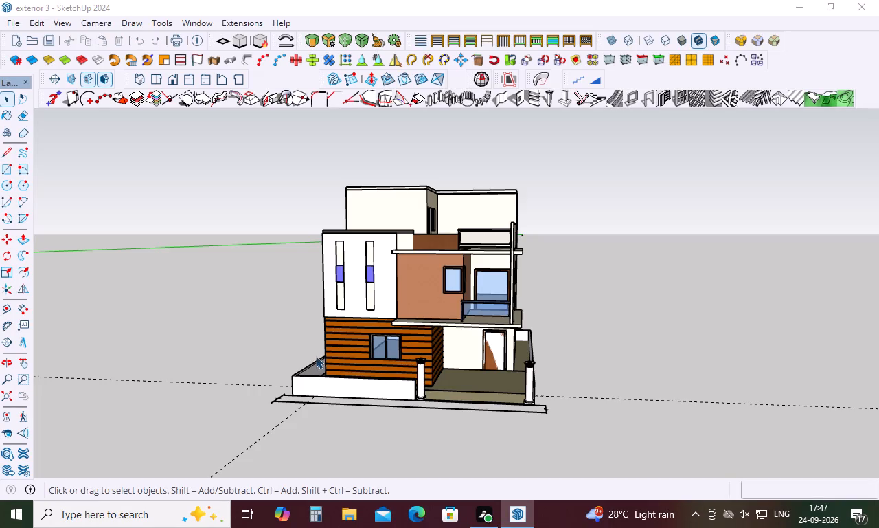
Paint the front panel of the upper terrace railing with the Translucent Glass Blue material from Glass and Mirrors.
middle_drag(331, 373, 439, 407)
middle_drag(436, 411, 404, 433)
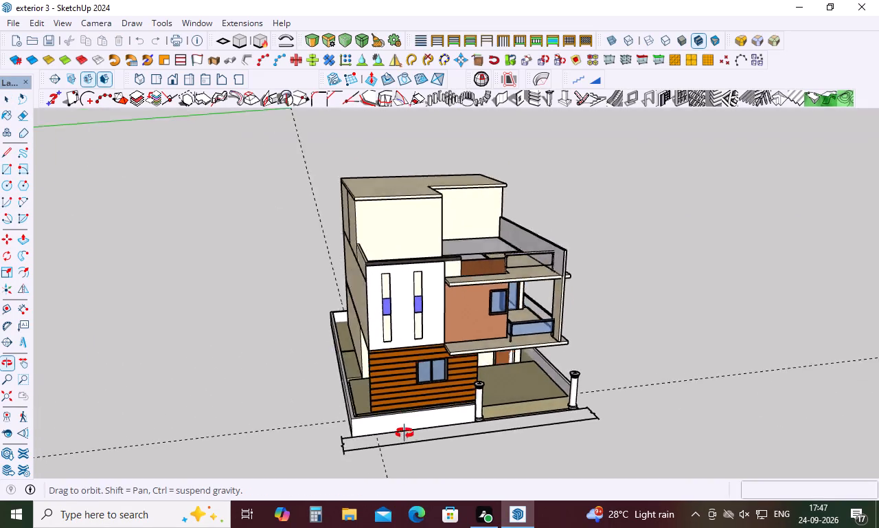
middle_drag(404, 433, 332, 441)
middle_drag(326, 441, 320, 441)
middle_click(268, 401)
scroll(635, 329, down, 1)
middle_drag(635, 329, 573, 377)
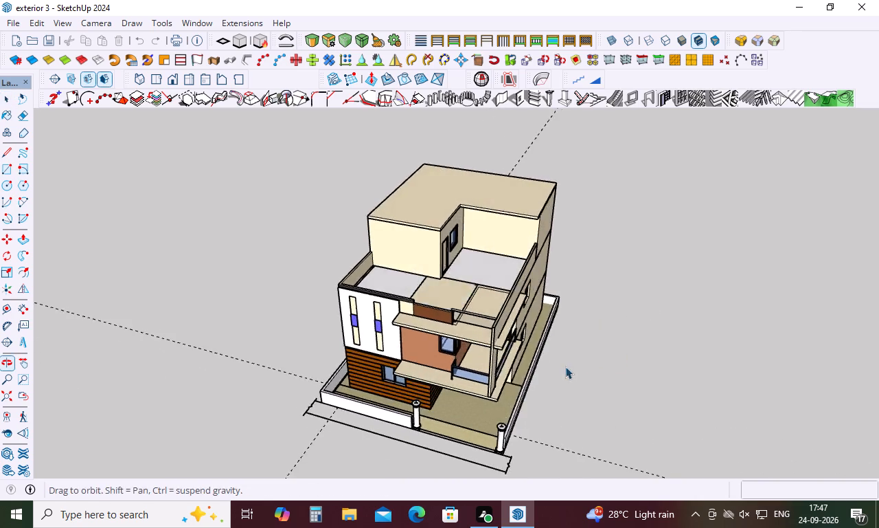
middle_drag(560, 356, 551, 331)
middle_drag(536, 248, 564, 133)
middle_click(567, 129)
middle_click(569, 126)
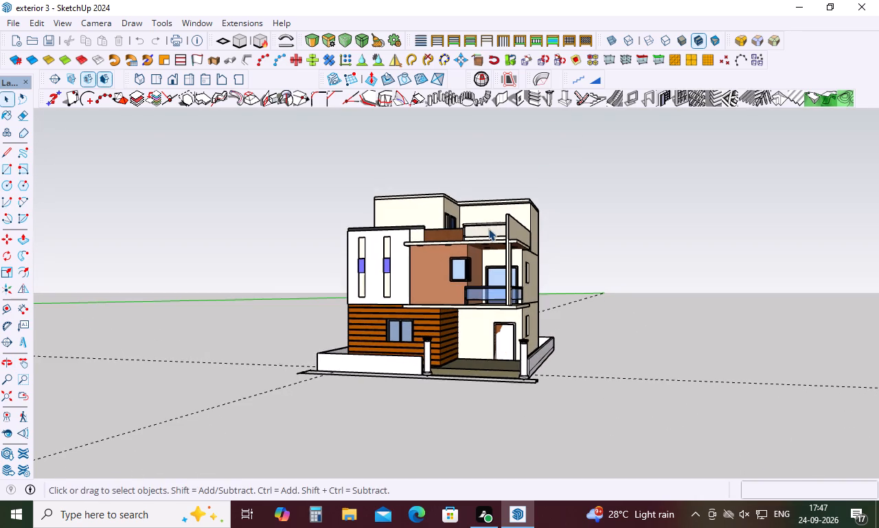
triple_click(488, 229)
click(488, 229)
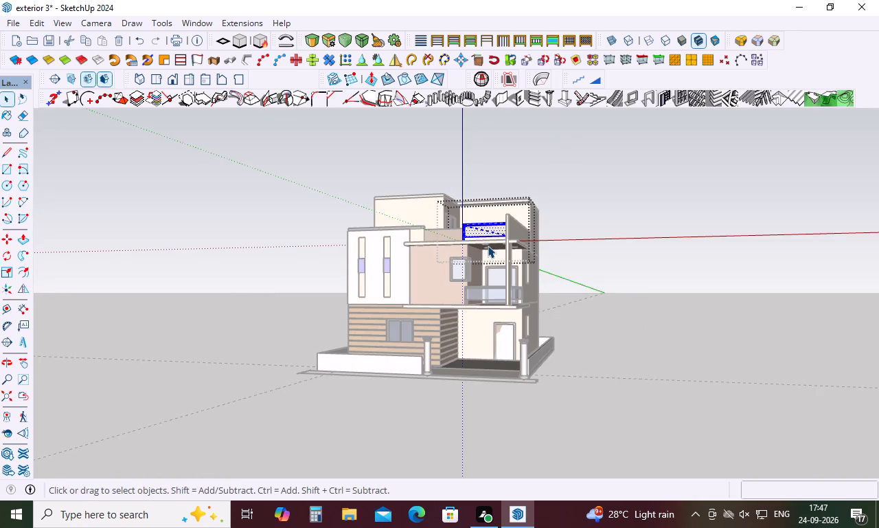
text(b)
key(space)
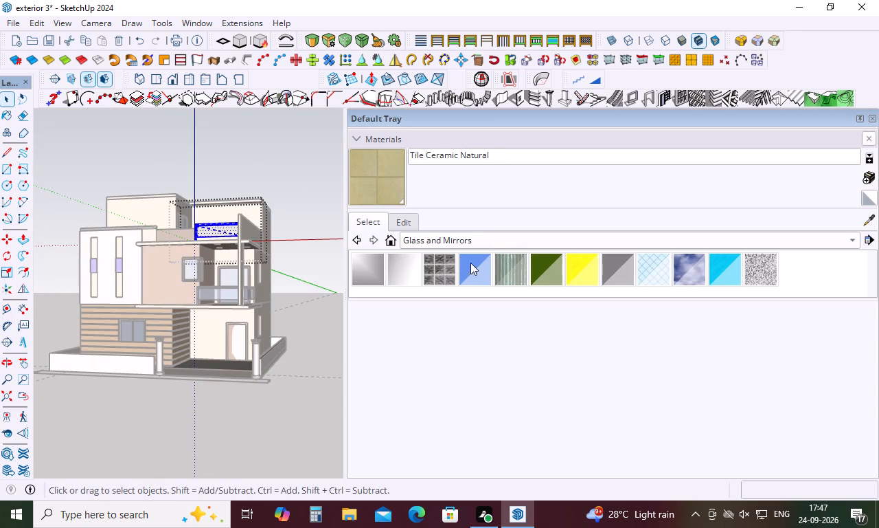
click(474, 263)
click(220, 230)
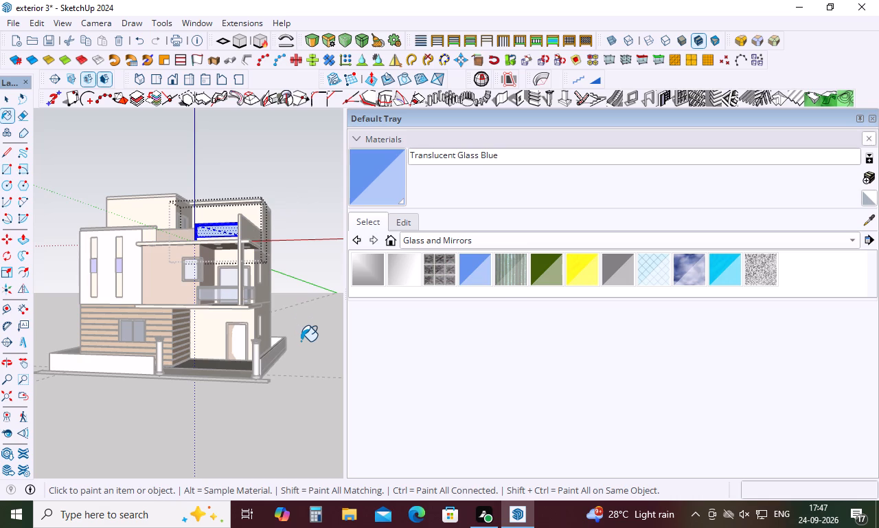
key(space)
double_click(308, 367)
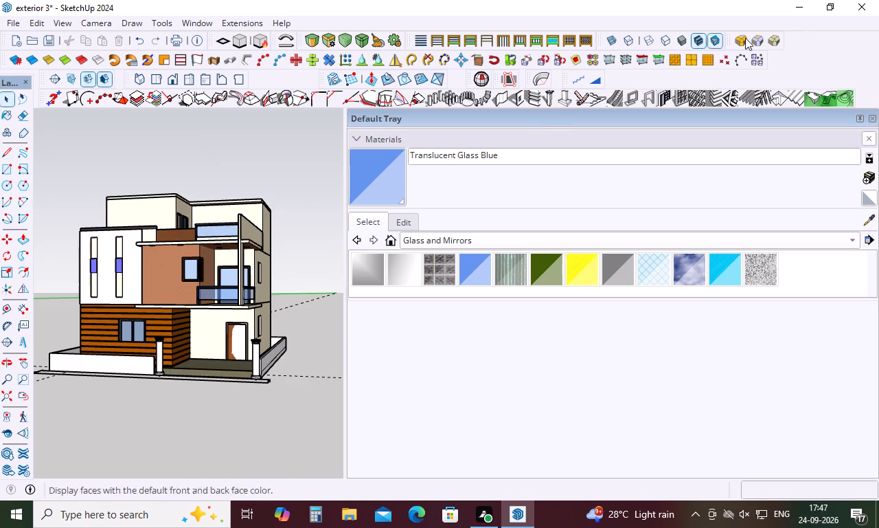
click(876, 118)
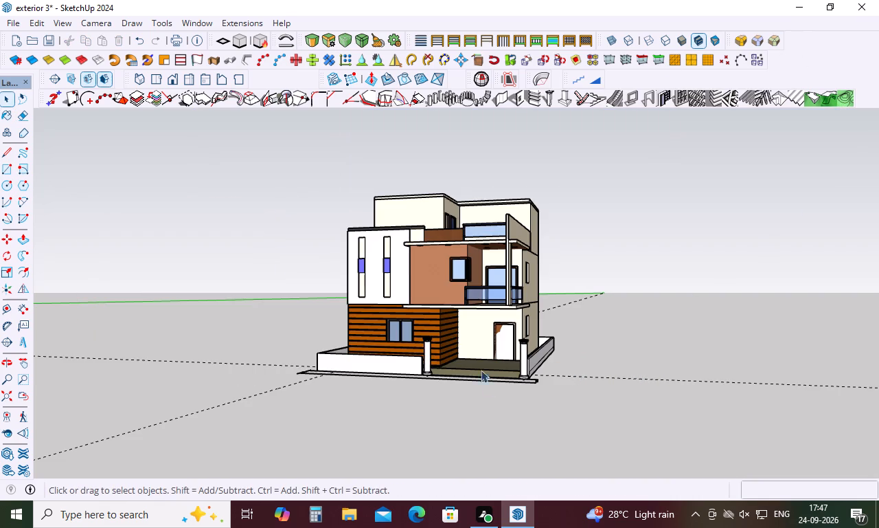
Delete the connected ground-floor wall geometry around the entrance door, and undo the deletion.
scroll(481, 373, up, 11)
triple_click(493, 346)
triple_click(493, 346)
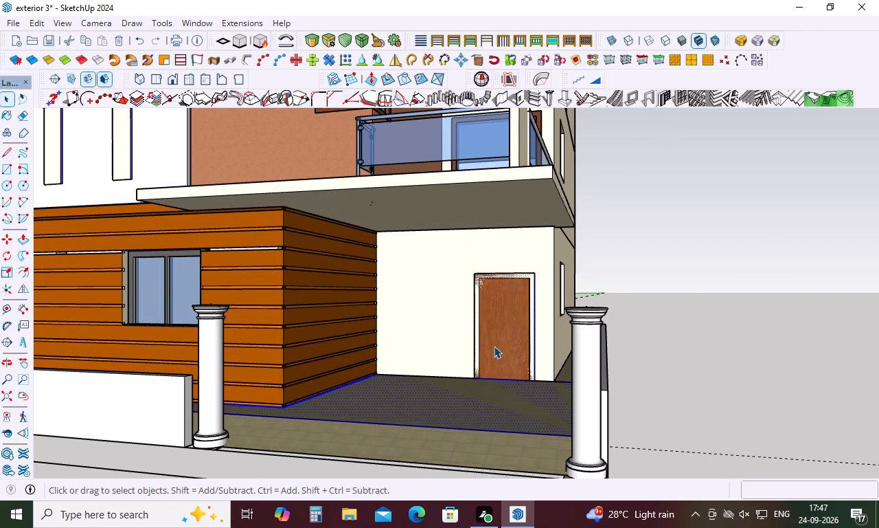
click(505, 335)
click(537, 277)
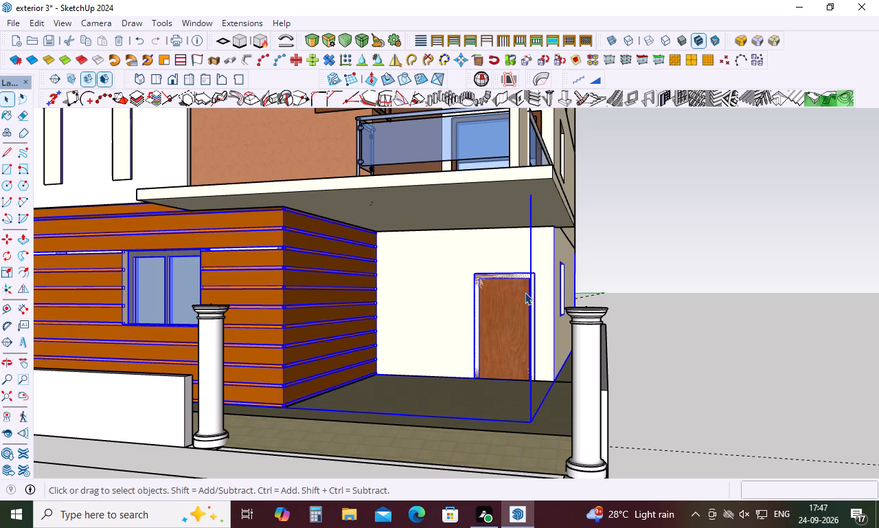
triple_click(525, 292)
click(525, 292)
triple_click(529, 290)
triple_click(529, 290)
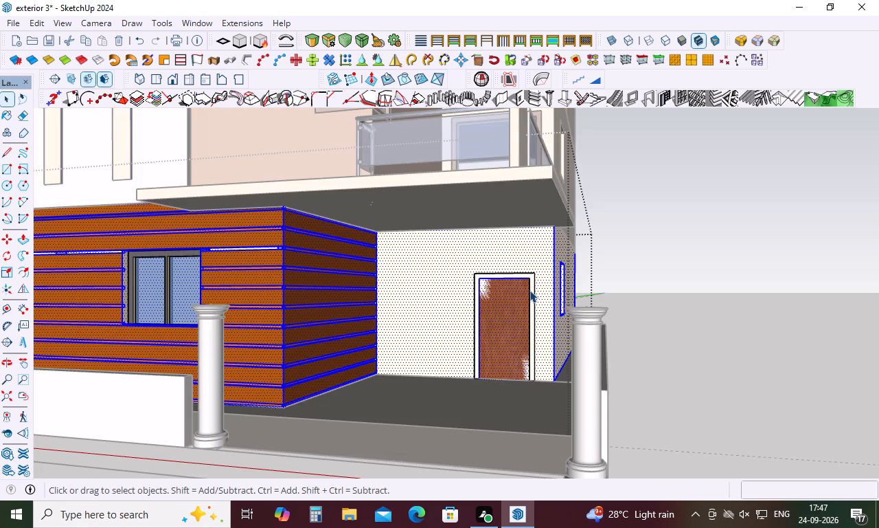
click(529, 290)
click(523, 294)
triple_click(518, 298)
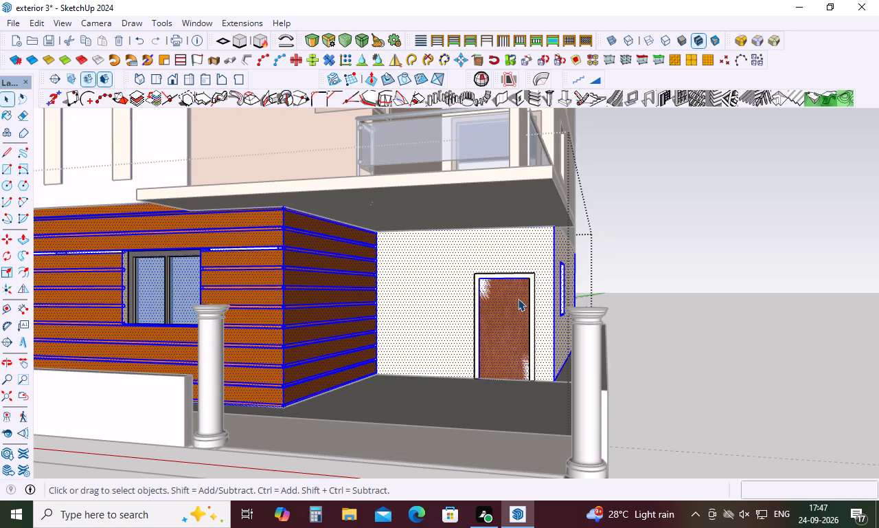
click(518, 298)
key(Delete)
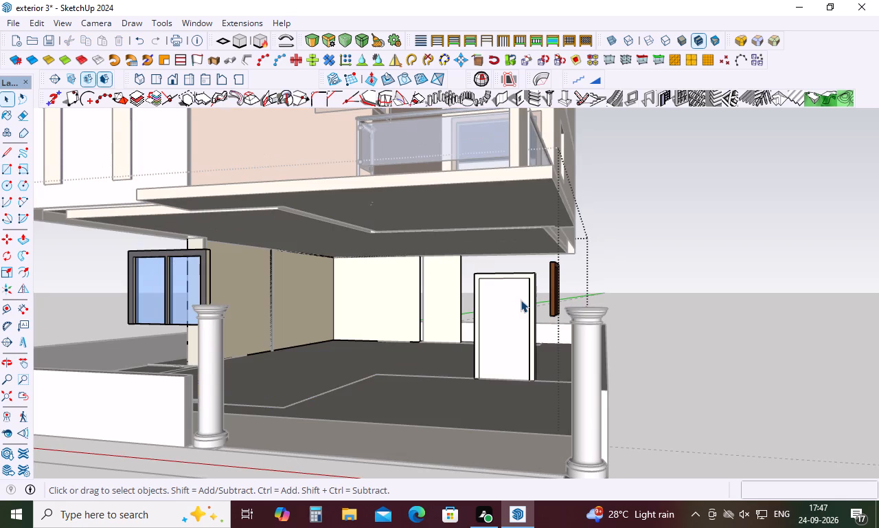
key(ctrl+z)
Delete the brown wood face inside the ground-floor entrance door frame.
click(515, 309)
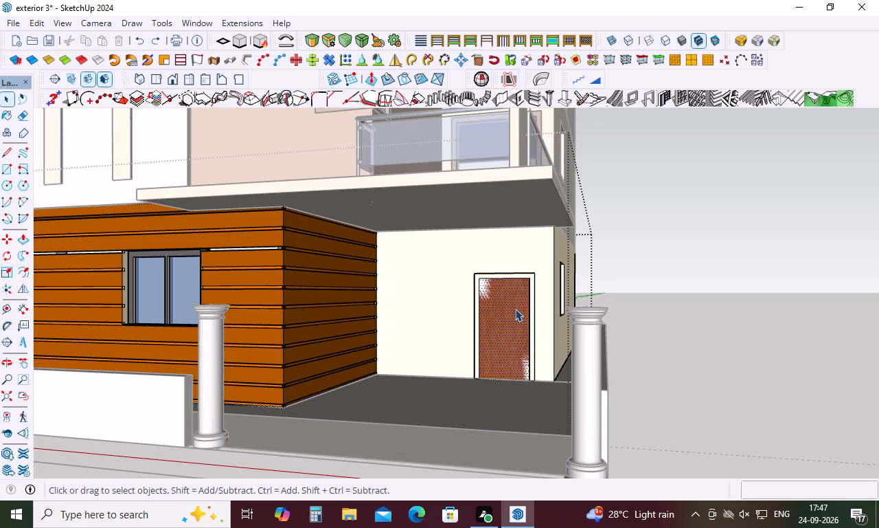
key(Delete)
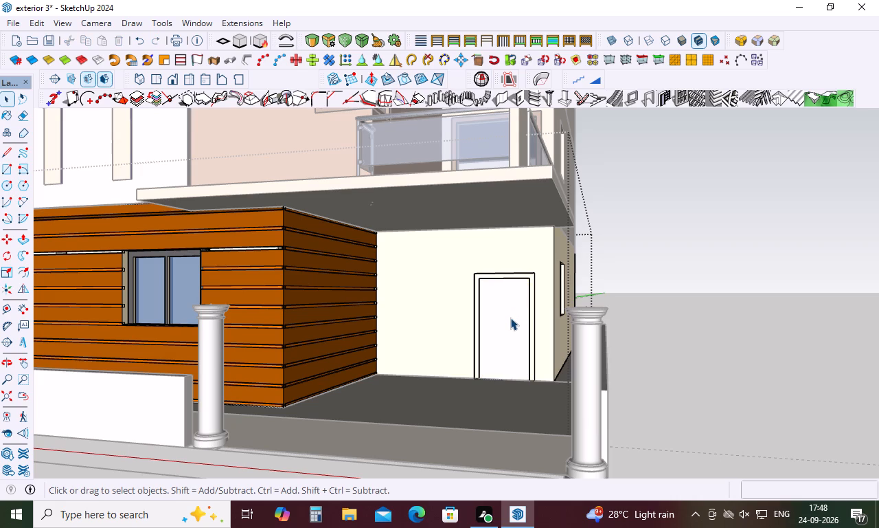
click(510, 319)
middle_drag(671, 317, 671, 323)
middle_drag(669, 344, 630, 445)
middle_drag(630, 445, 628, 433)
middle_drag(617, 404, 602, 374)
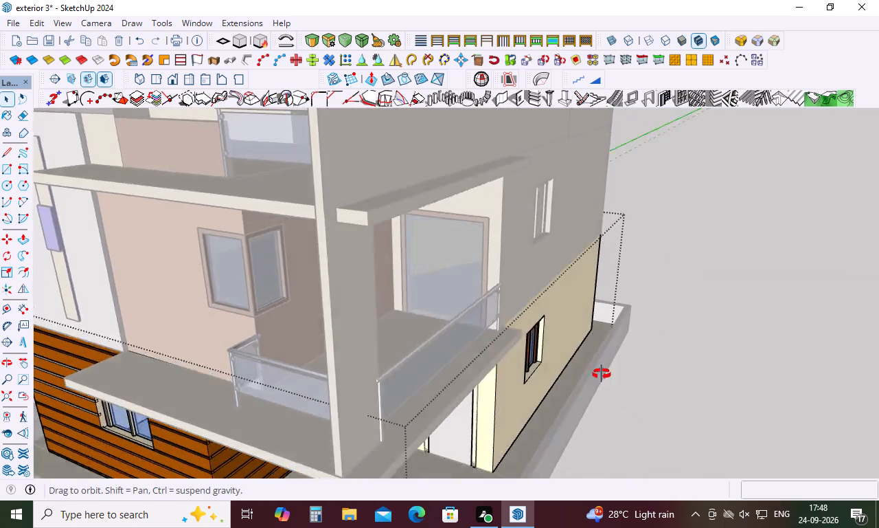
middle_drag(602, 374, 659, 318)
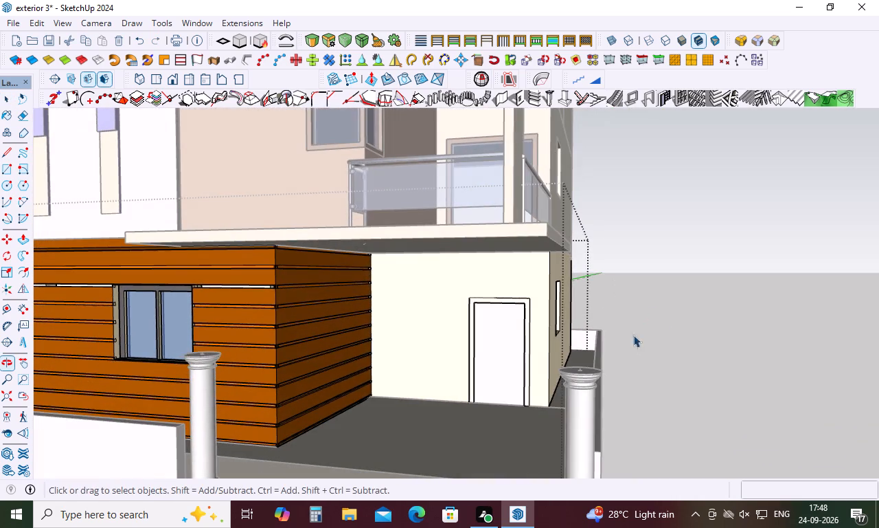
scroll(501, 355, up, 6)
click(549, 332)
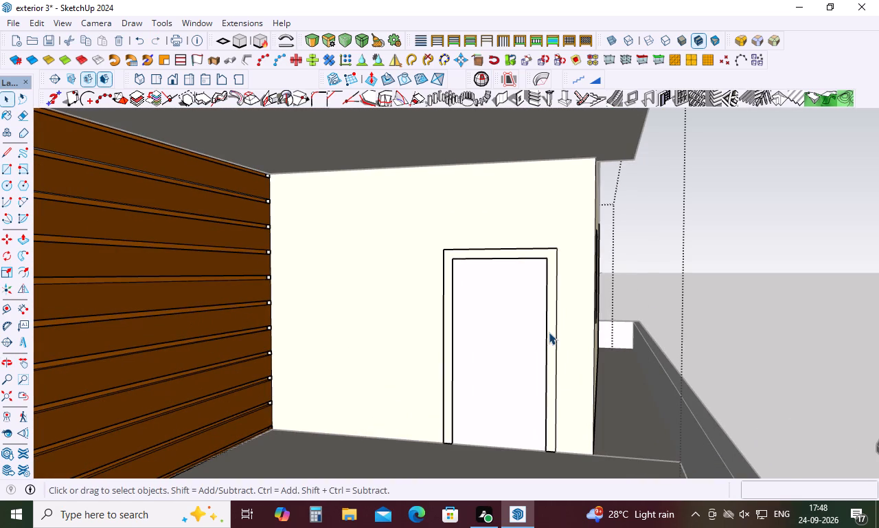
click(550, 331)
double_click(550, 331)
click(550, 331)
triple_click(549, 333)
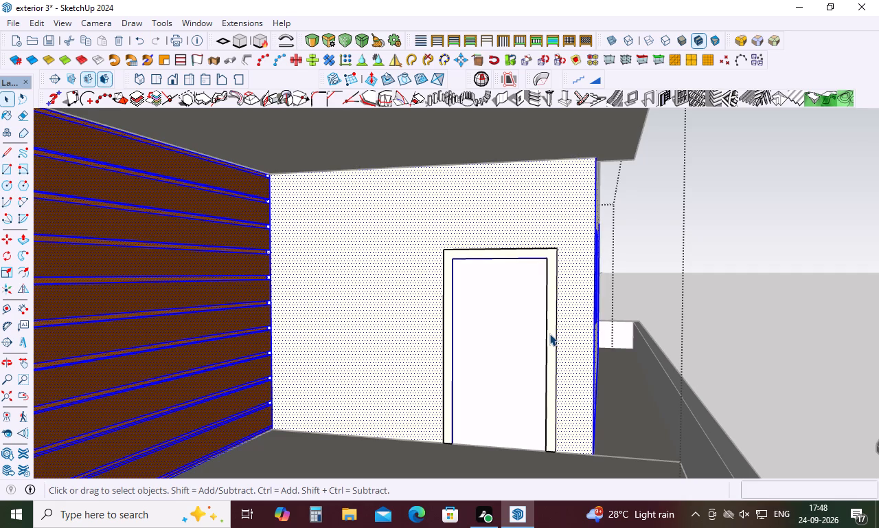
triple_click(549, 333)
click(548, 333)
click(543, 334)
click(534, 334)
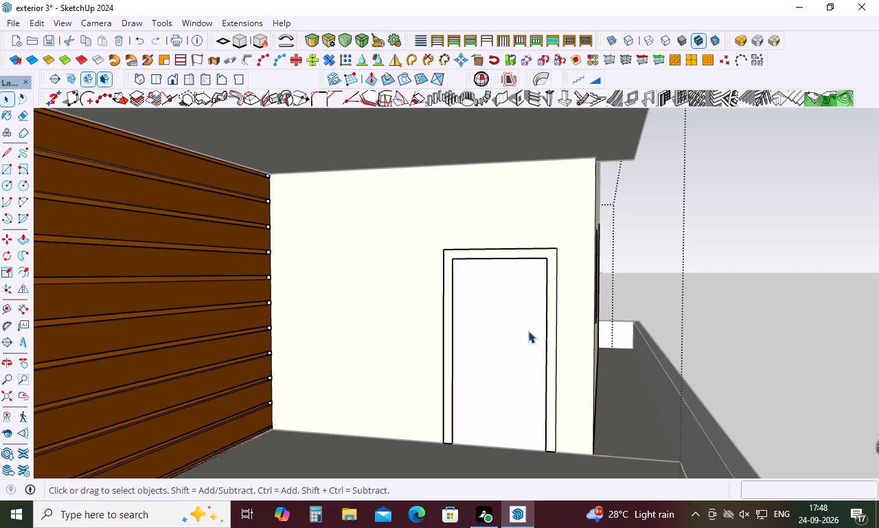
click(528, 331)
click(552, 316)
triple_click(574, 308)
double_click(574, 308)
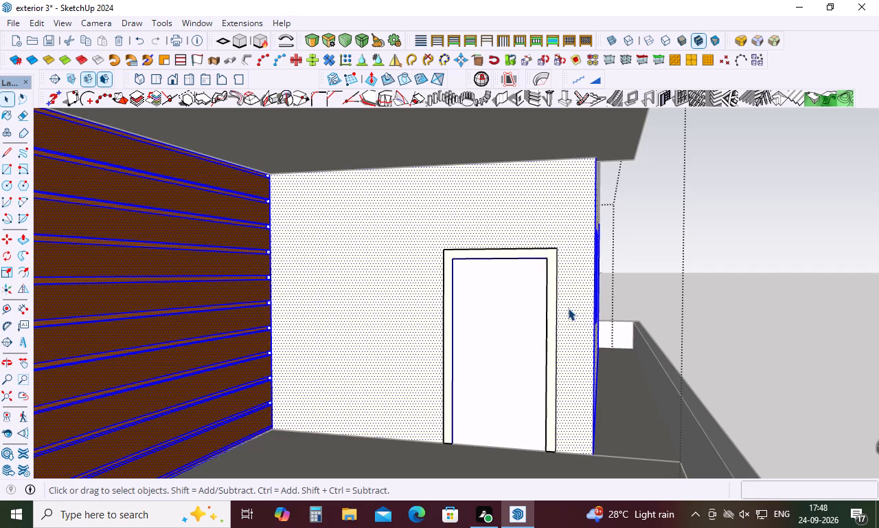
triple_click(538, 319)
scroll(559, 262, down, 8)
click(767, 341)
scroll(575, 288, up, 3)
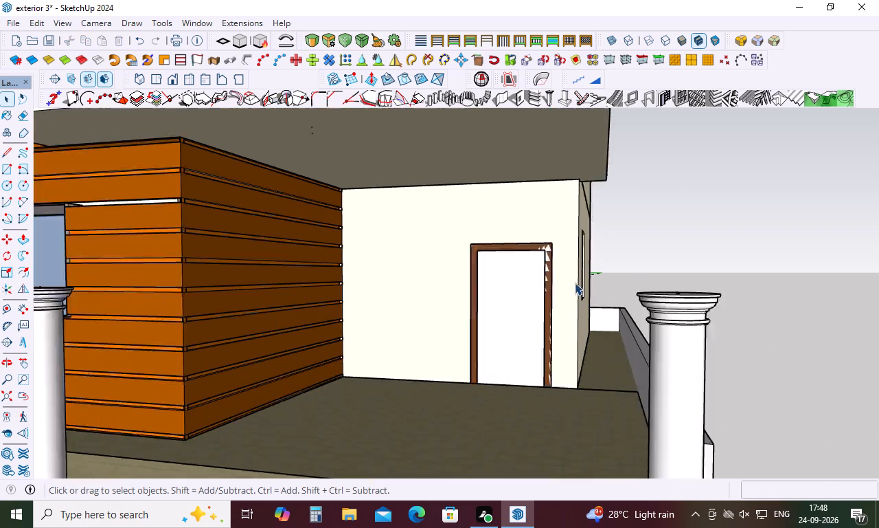
Delete the brown wood face overlapping the entrance door frame within the ground-floor wall group, and leave the group.
scroll(575, 283, up, 7)
triple_click(531, 306)
click(531, 306)
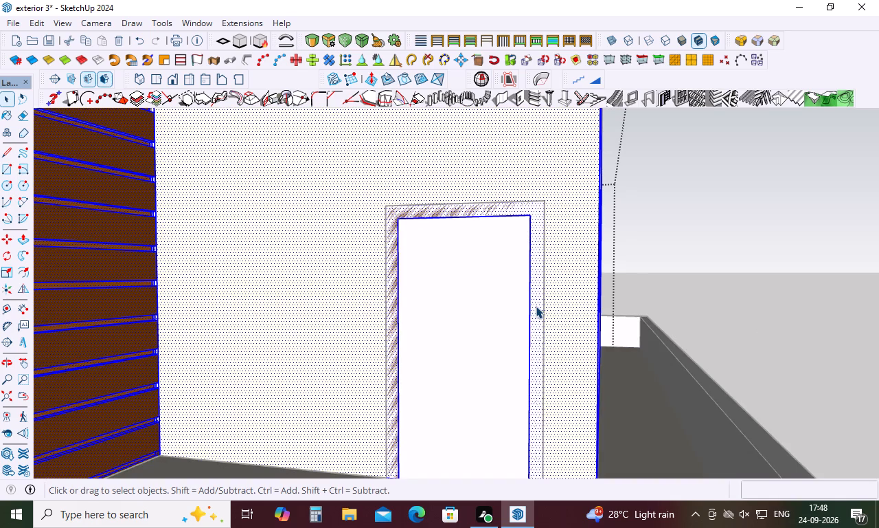
click(583, 306)
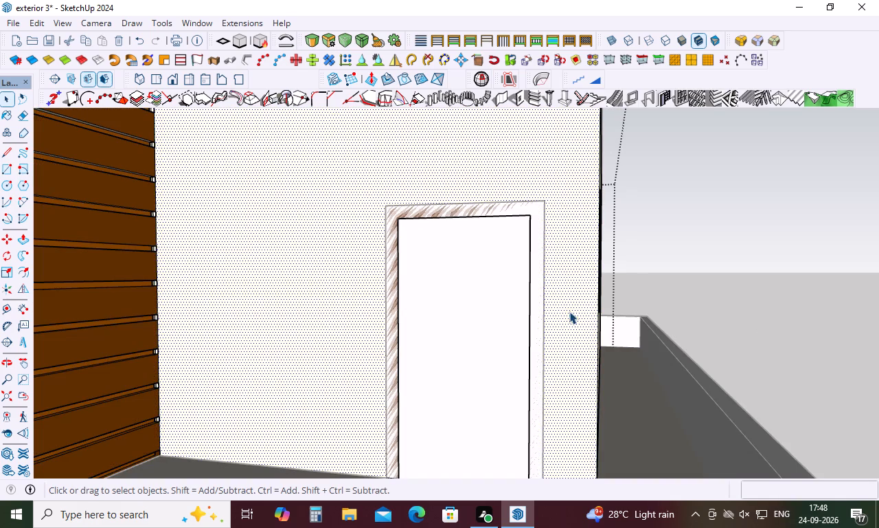
click(539, 324)
key(Delete)
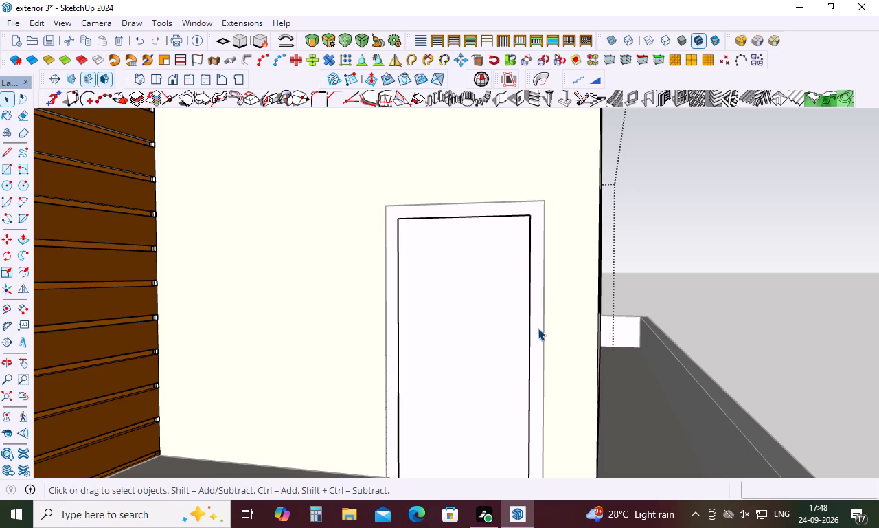
click(506, 348)
scroll(433, 269, down, 8)
click(836, 402)
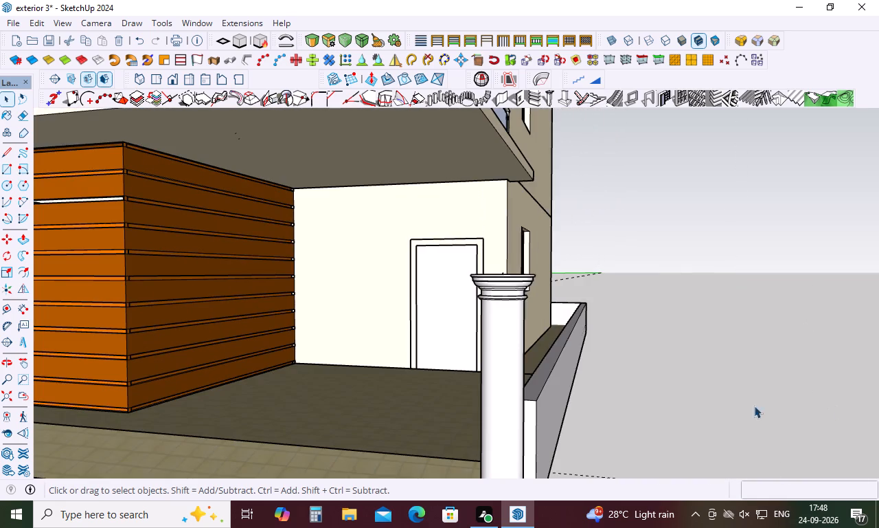
Delete the remaining white face covering the entrance door to clear the opening.
scroll(483, 283, up, 5)
scroll(416, 270, up, 4)
double_click(447, 294)
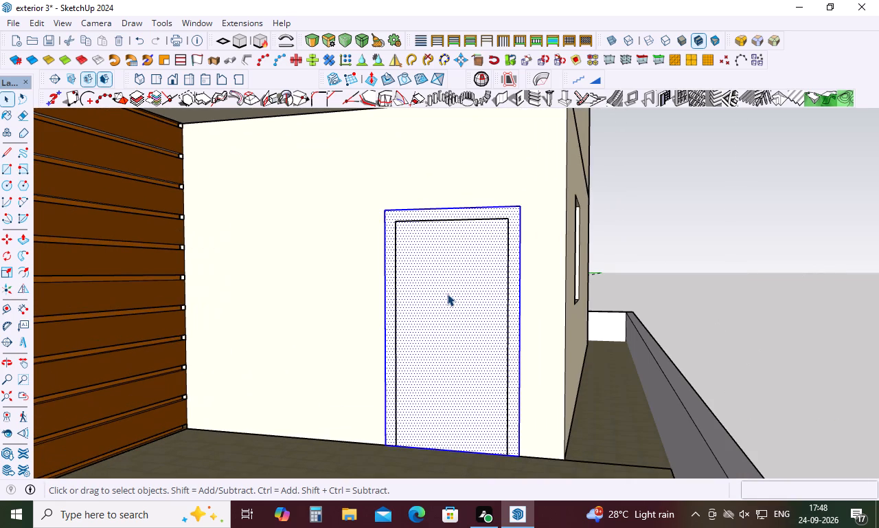
triple_click(447, 294)
double_click(447, 294)
click(488, 270)
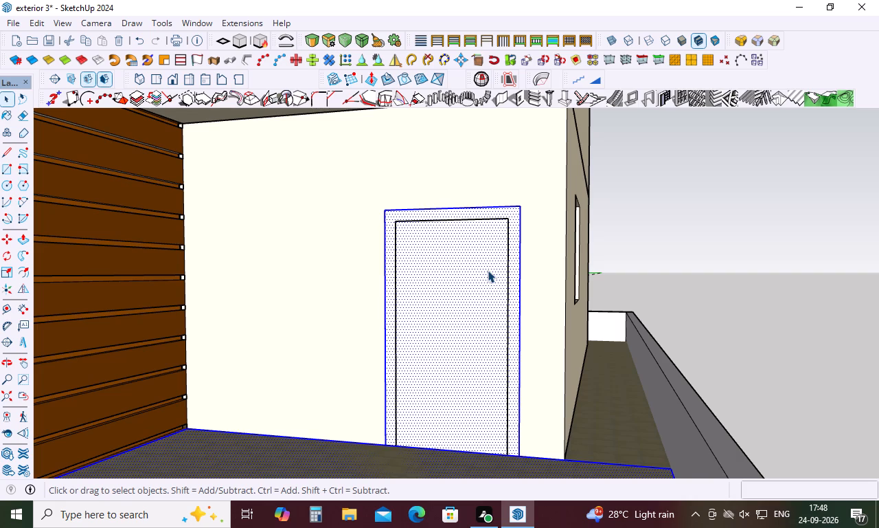
click(512, 271)
click(512, 271)
click(494, 278)
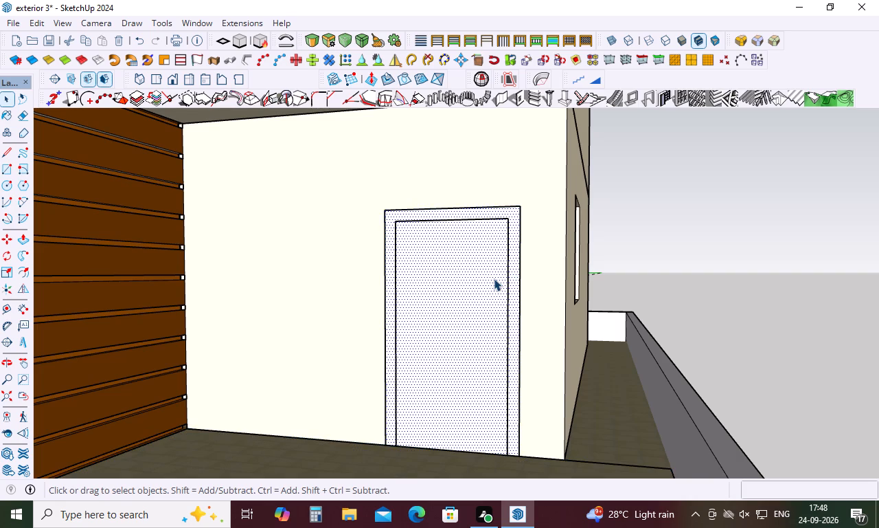
double_click(455, 213)
click(453, 272)
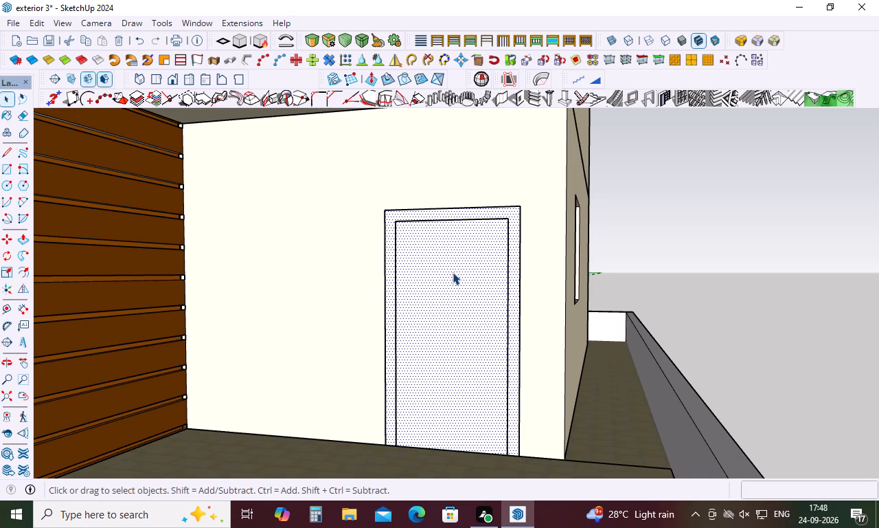
click(448, 261)
key(Delete)
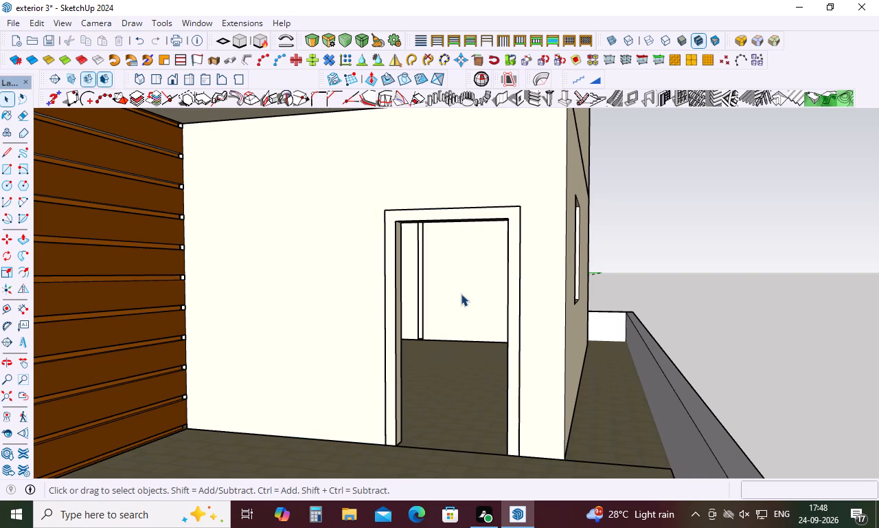
key(space)
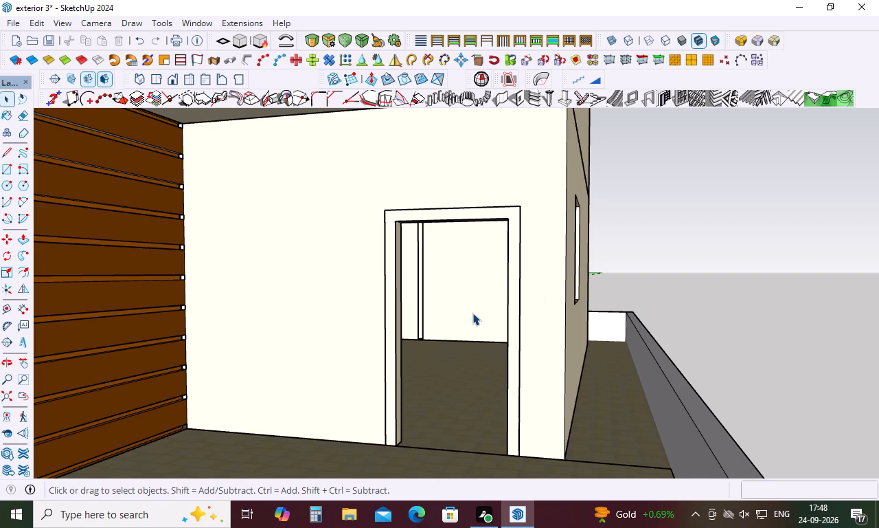
key(Escape)
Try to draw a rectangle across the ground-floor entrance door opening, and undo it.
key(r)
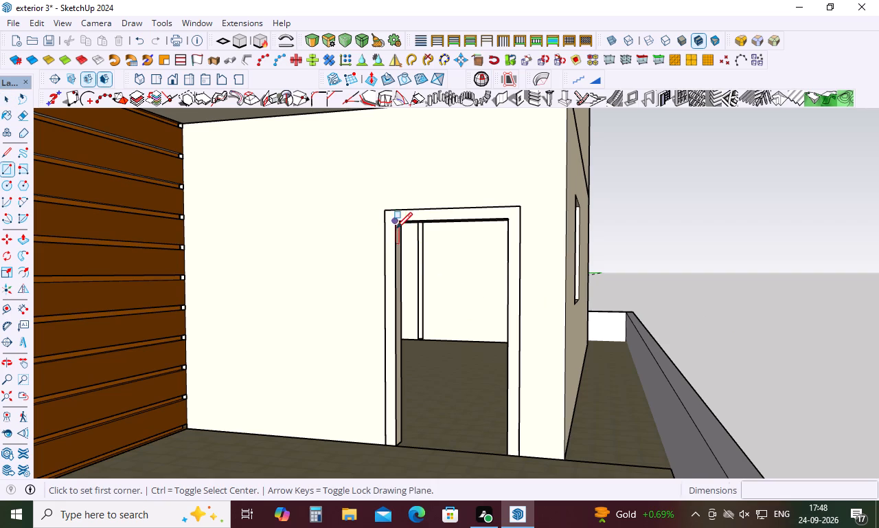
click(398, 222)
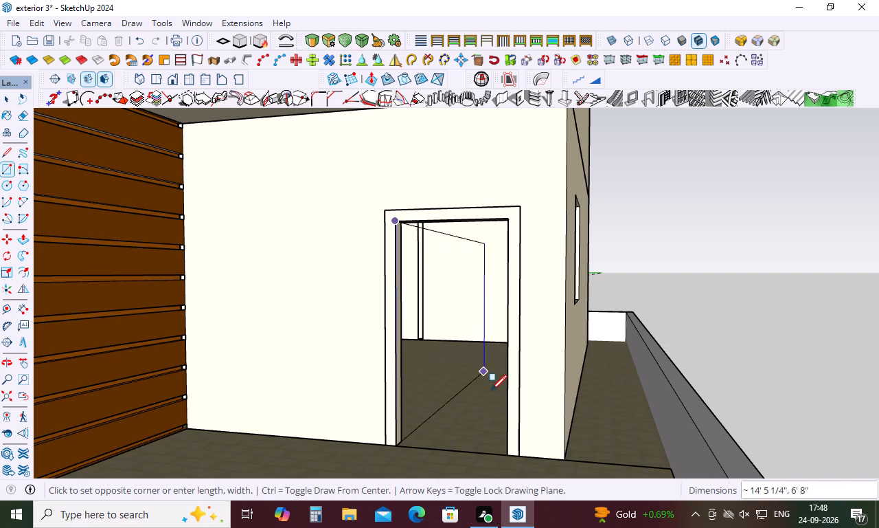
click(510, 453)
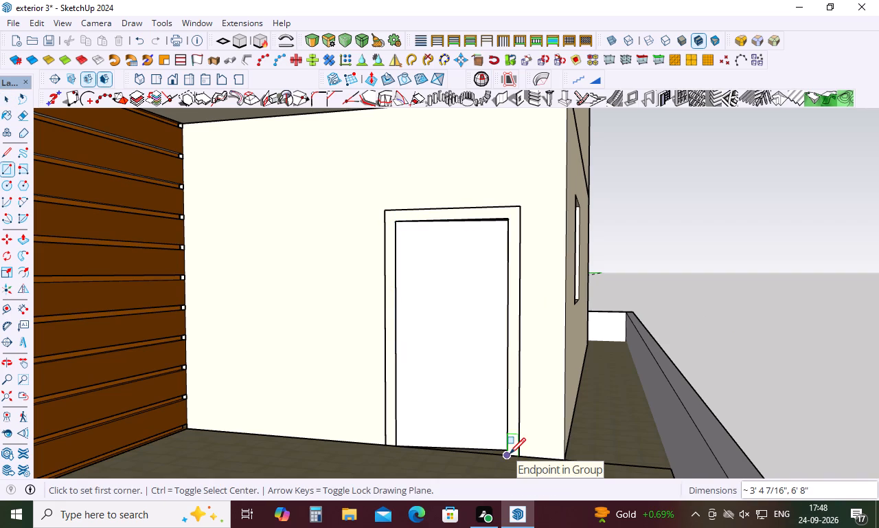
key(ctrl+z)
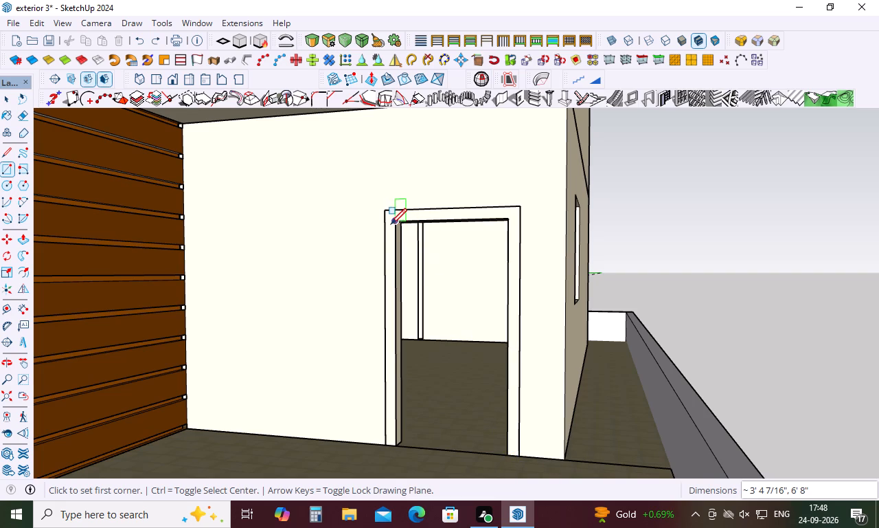
Draw a 3' 4" by 6' 8" rectangle filling the entrance door opening from the frame's inner upper corner to its opposite lower corner.
click(396, 221)
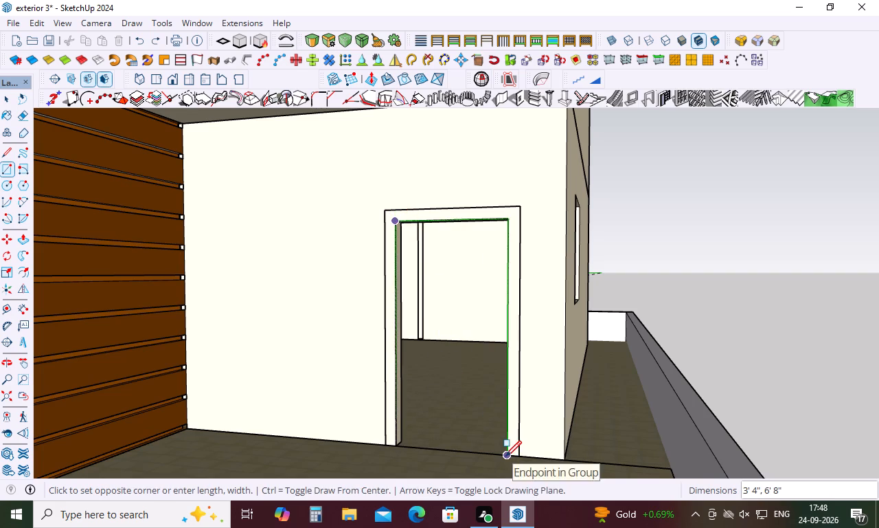
click(505, 456)
key(space)
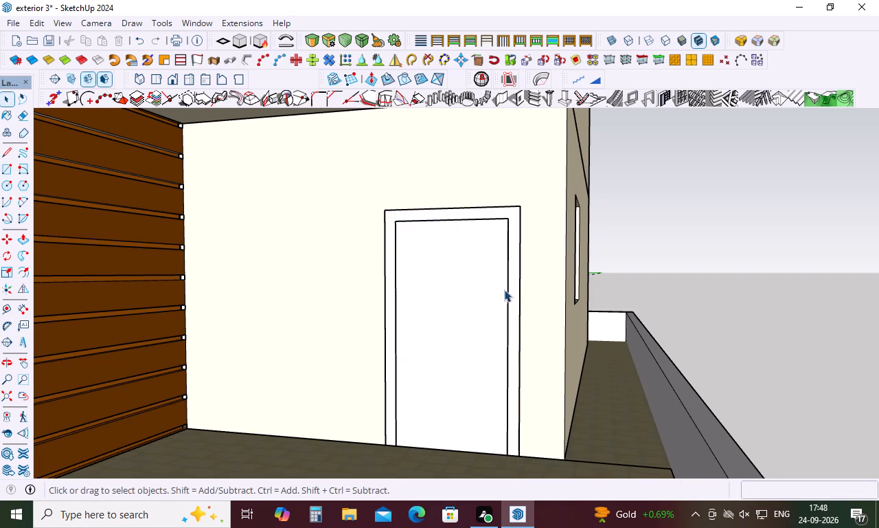
click(511, 278)
key(Delete)
Paint the new entrance door face with Wood Cherry Original from the Wood materials.
scroll(368, 228, down, 8)
middle_drag(375, 262, 391, 354)
middle_drag(391, 355, 421, 180)
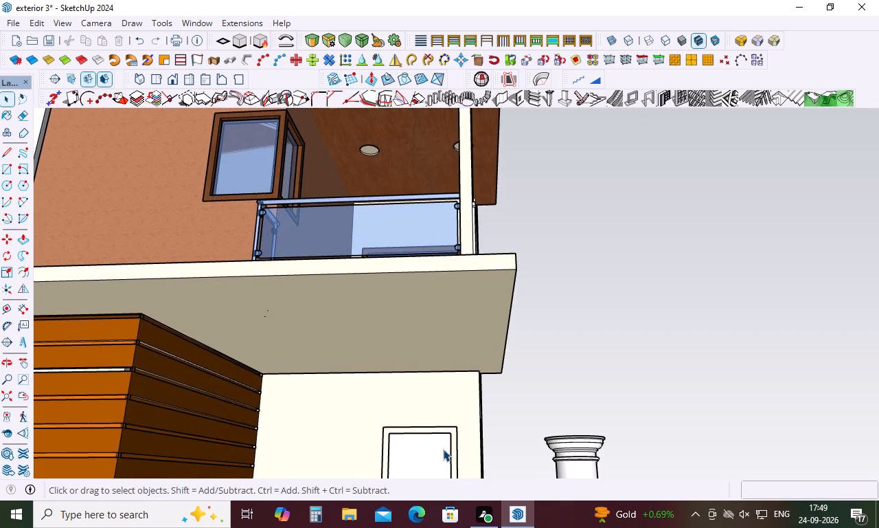
triple_click(443, 449)
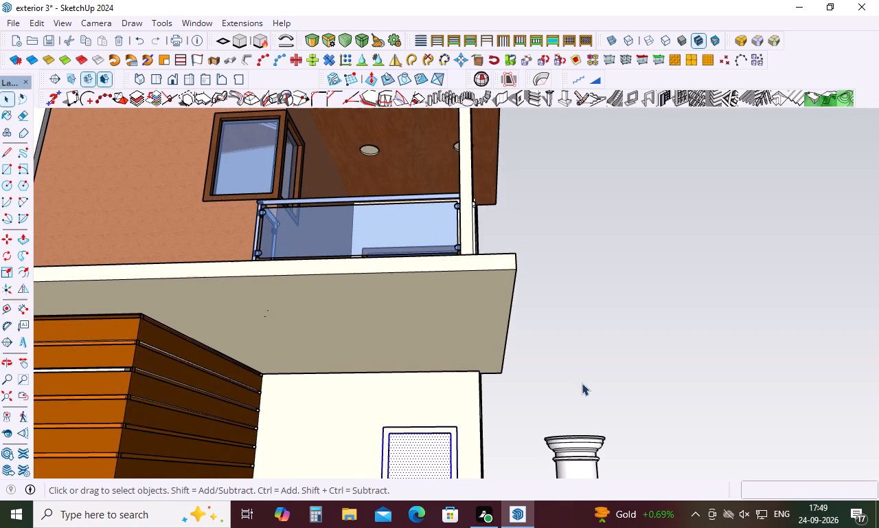
click(591, 379)
click(408, 456)
right_click(570, 366)
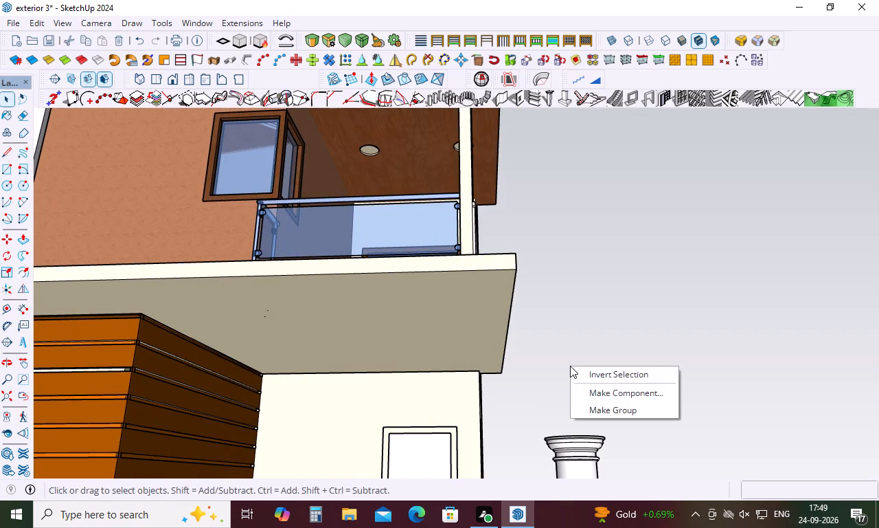
click(570, 365)
click(401, 454)
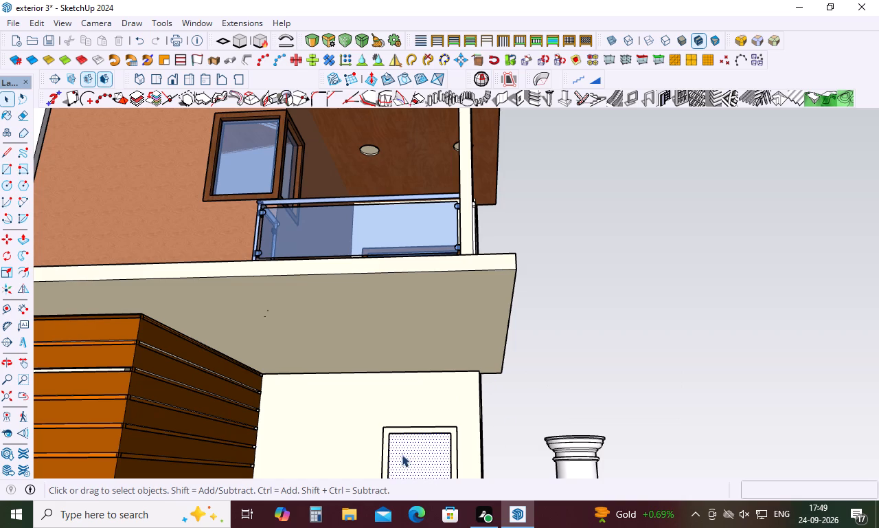
key(b)
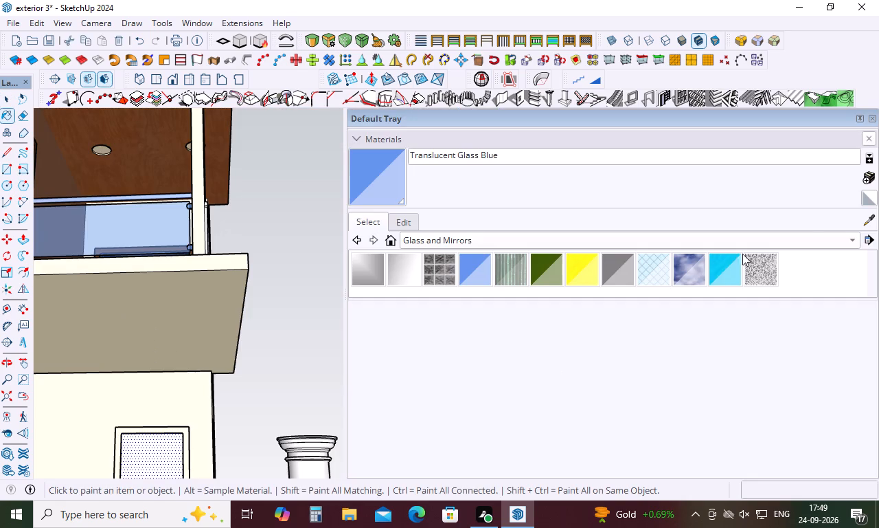
click(854, 241)
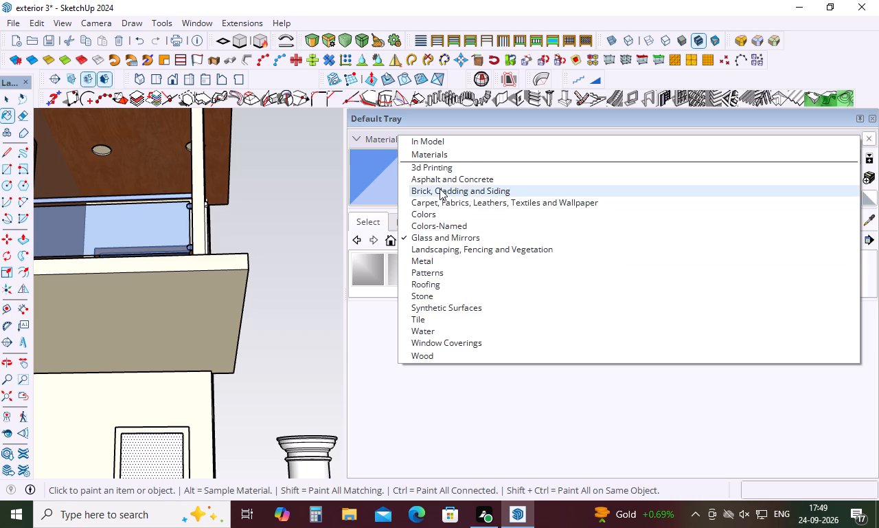
click(445, 352)
scroll(391, 313, down, 4)
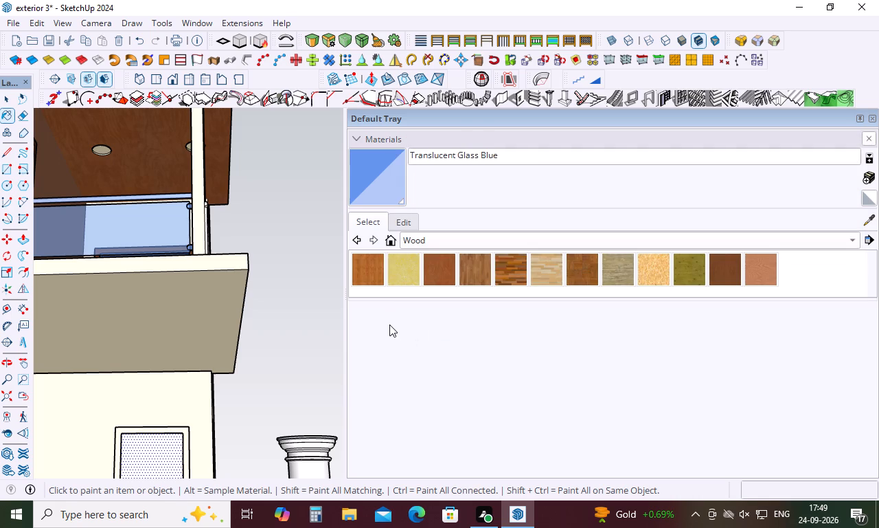
scroll(207, 342, down, 4)
scroll(279, 369, down, 17)
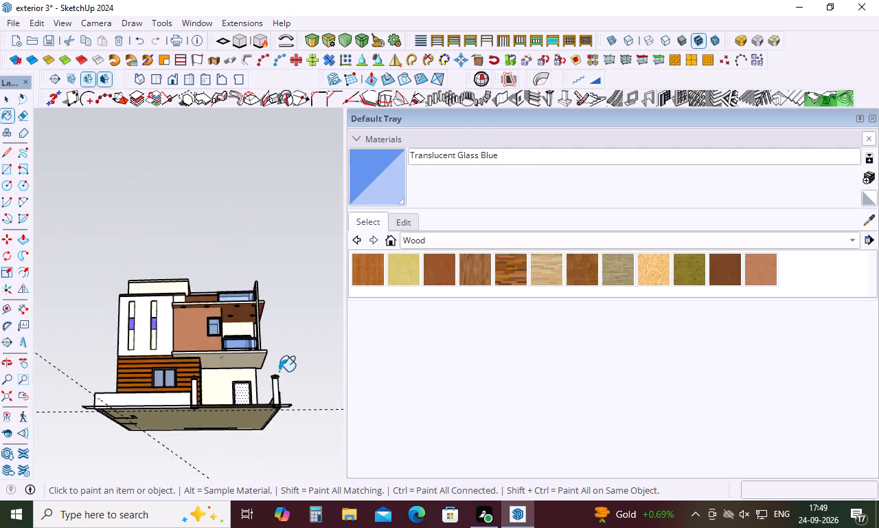
scroll(279, 371, down, 8)
middle_drag(280, 371, 256, 435)
middle_drag(251, 446, 243, 466)
scroll(257, 315, down, 6)
middle_drag(258, 324, 253, 357)
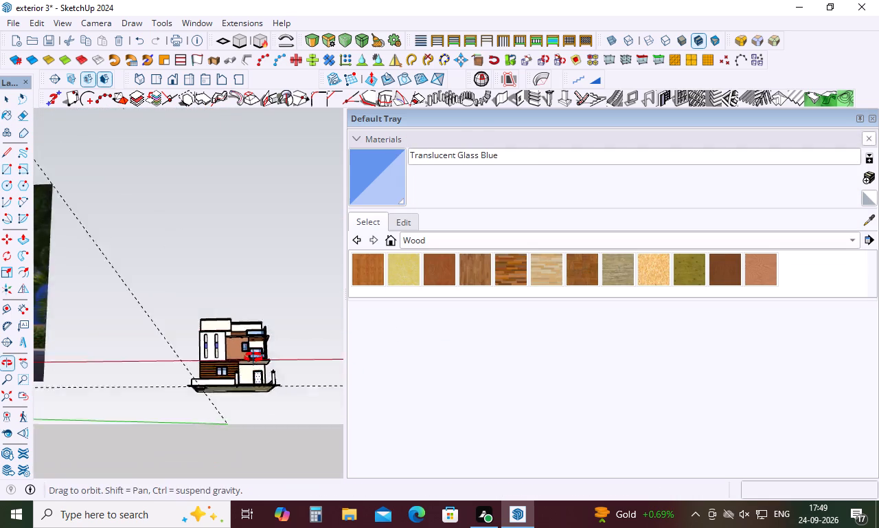
middle_drag(253, 357, 223, 466)
scroll(242, 393, down, 10)
scroll(135, 393, up, 6)
scroll(133, 388, down, 5)
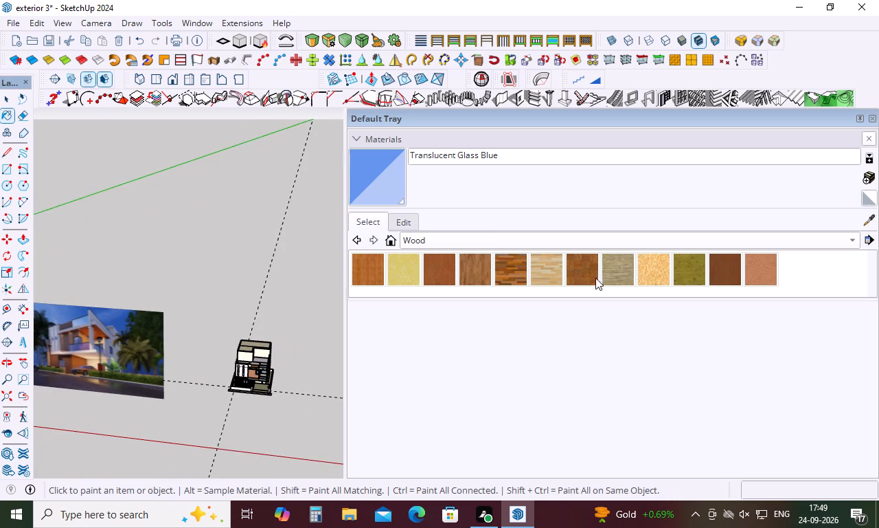
click(435, 274)
scroll(305, 397, up, 5)
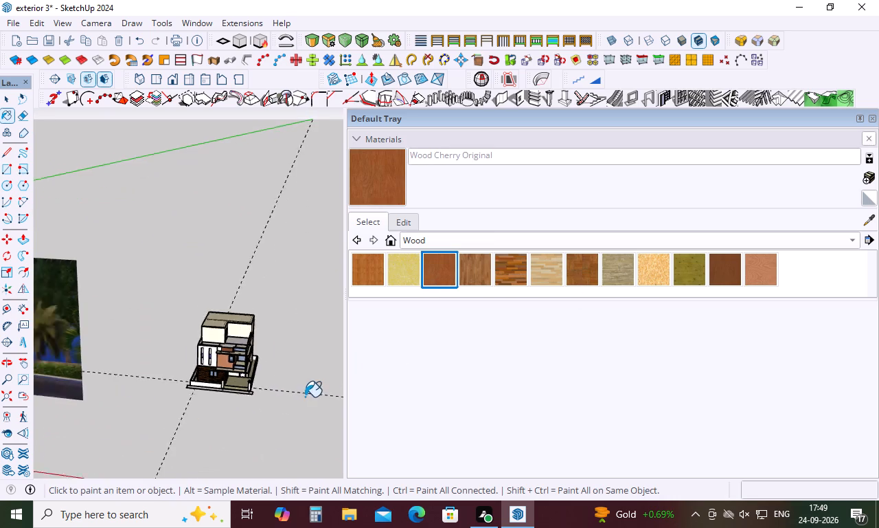
scroll(305, 397, up, 1)
scroll(98, 357, up, 5)
scroll(241, 349, down, 5)
scroll(328, 387, up, 5)
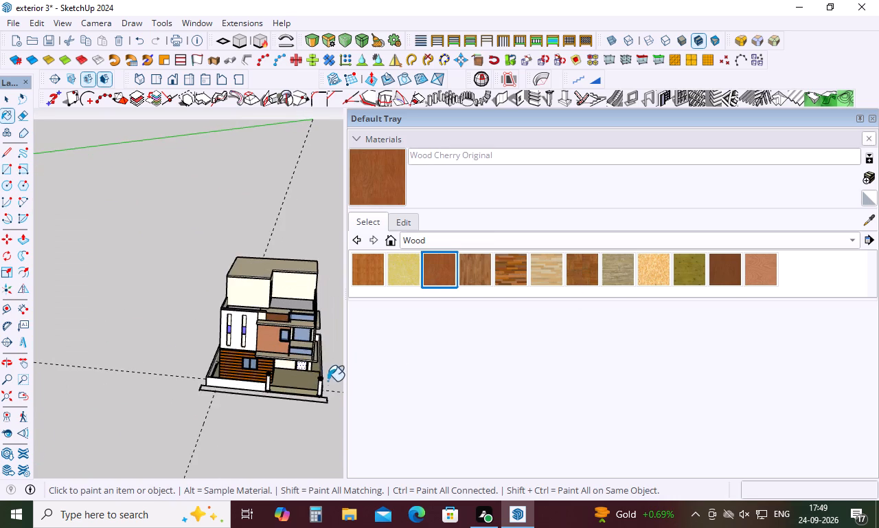
scroll(304, 368, up, 17)
middle_drag(300, 376, 312, 299)
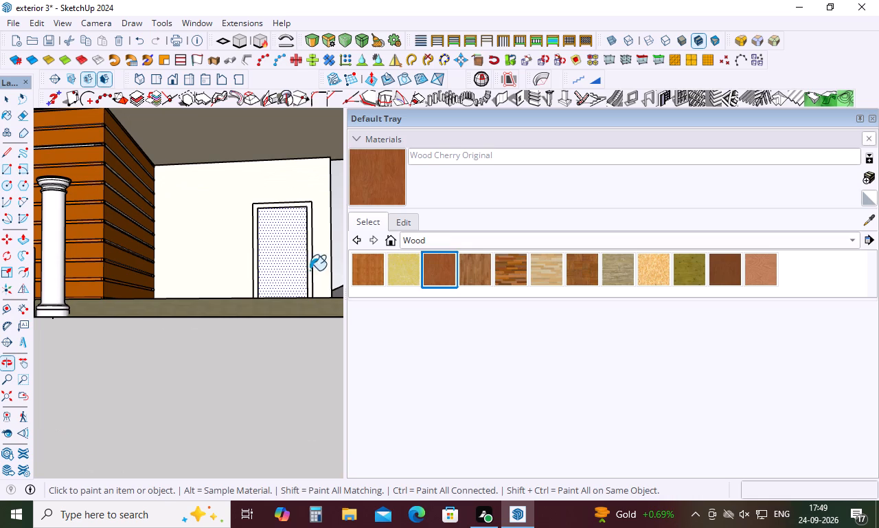
click(294, 245)
key(space)
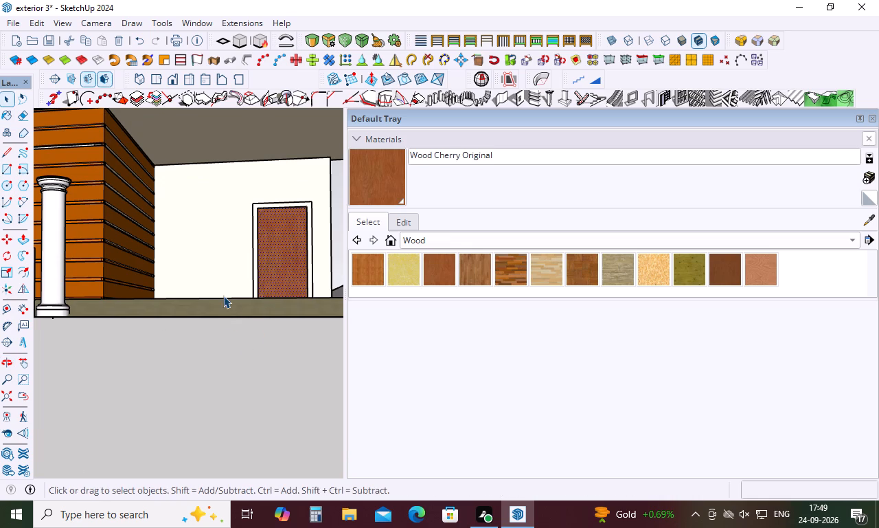
Clear the selection and examine the front of the whole house with its entrance door.
scroll(223, 296, down, 9)
click(229, 386)
scroll(253, 274, down, 4)
middle_click(253, 277)
middle_drag(249, 291, 246, 303)
middle_drag(244, 309, 235, 340)
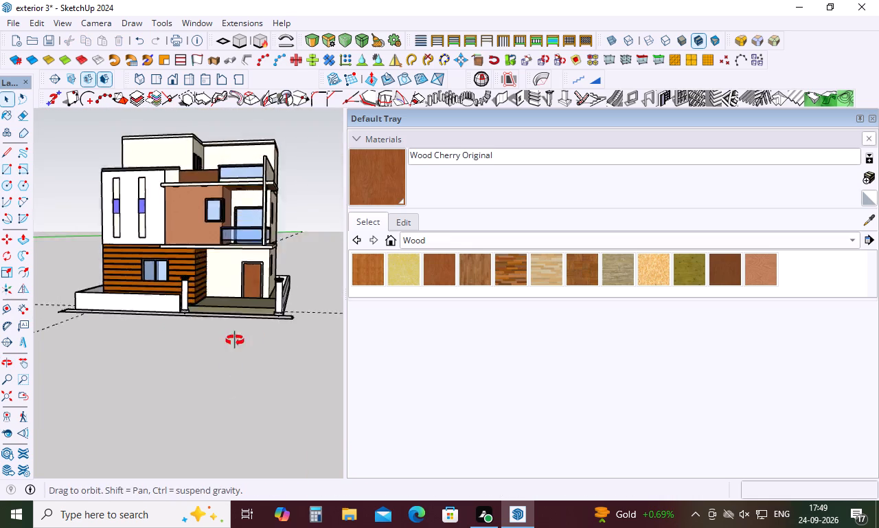
middle_drag(235, 340, 222, 376)
middle_click(222, 376)
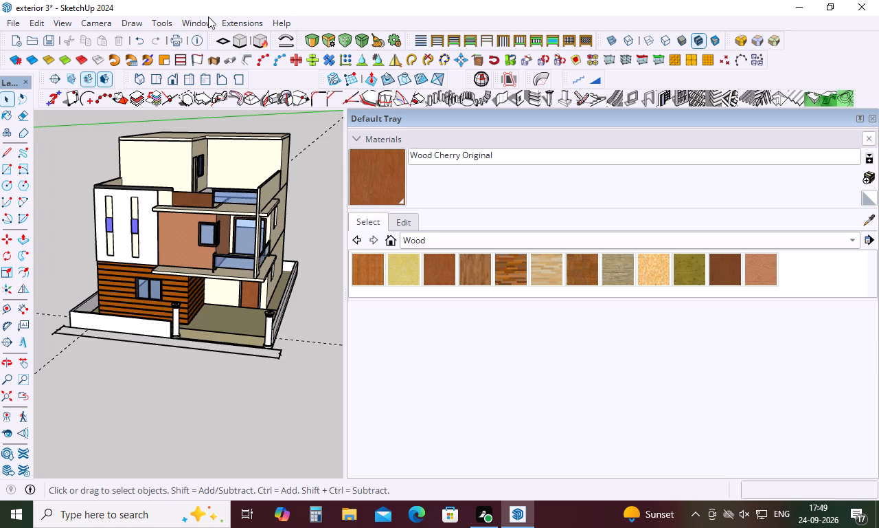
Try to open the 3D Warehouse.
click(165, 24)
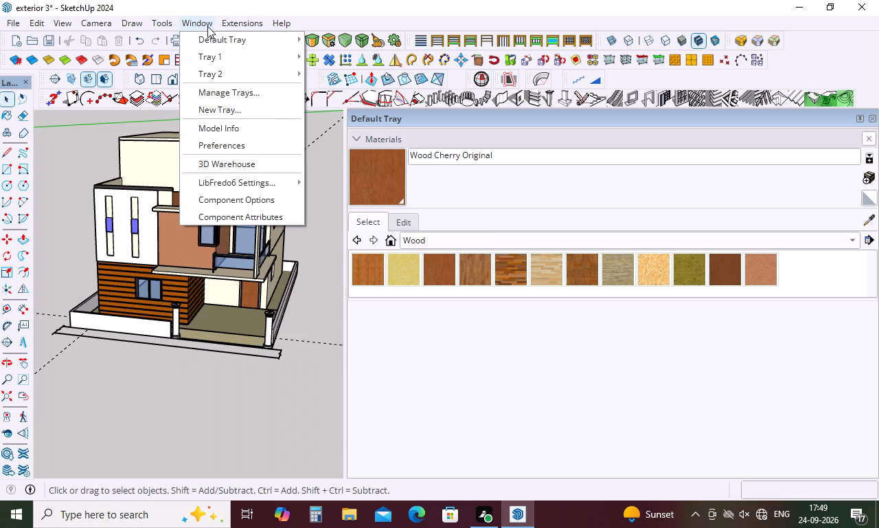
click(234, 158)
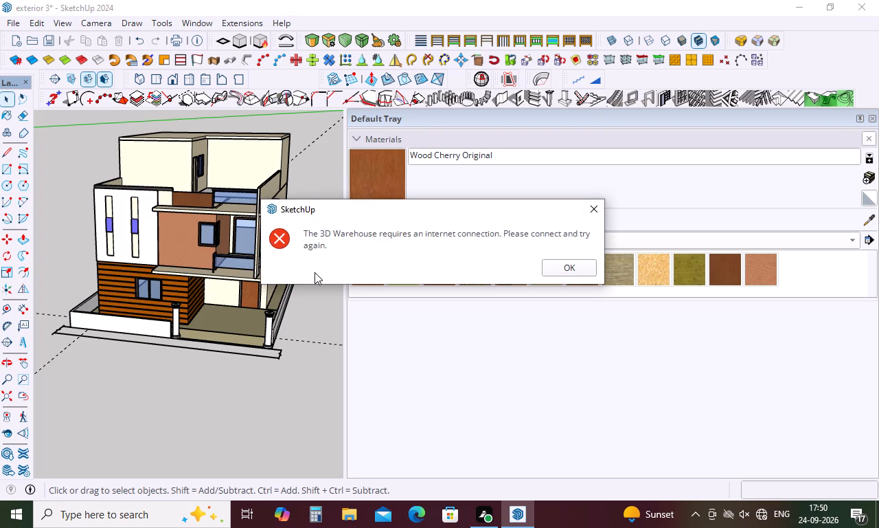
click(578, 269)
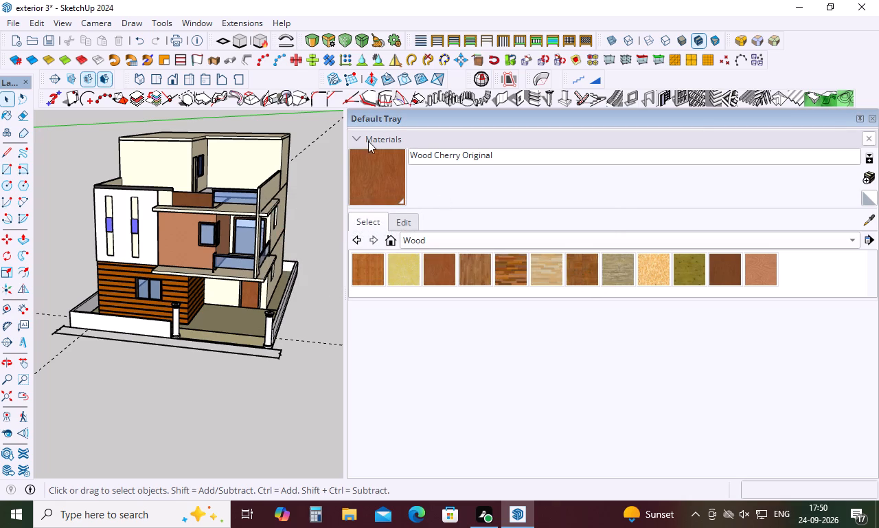
Open the 3D Warehouse and search its models for "car".
click(198, 22)
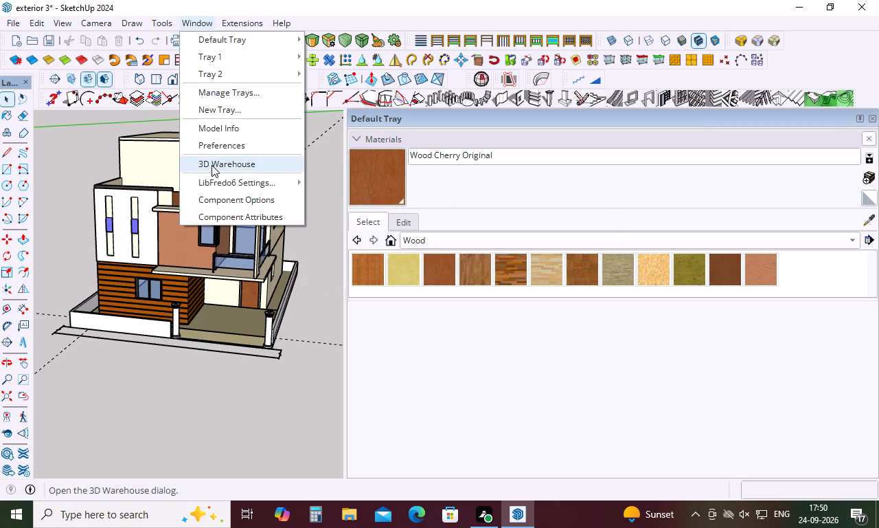
click(212, 165)
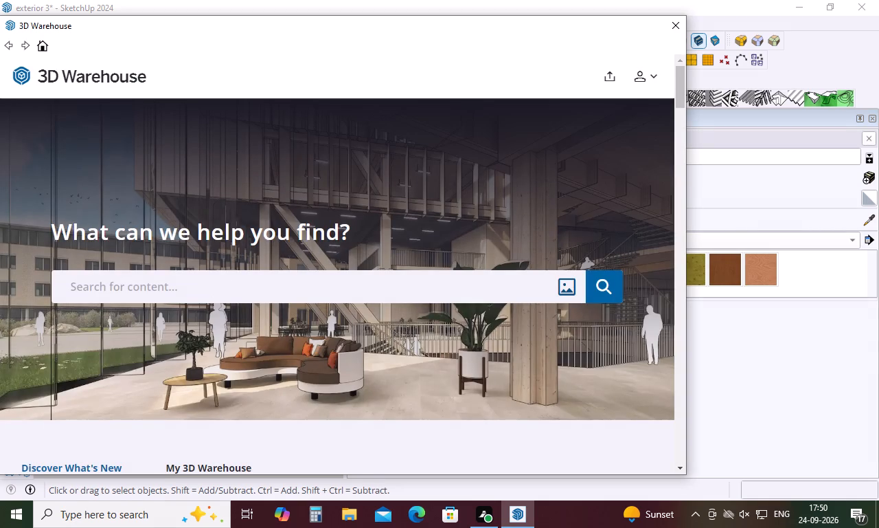
click(221, 280)
text(ca)
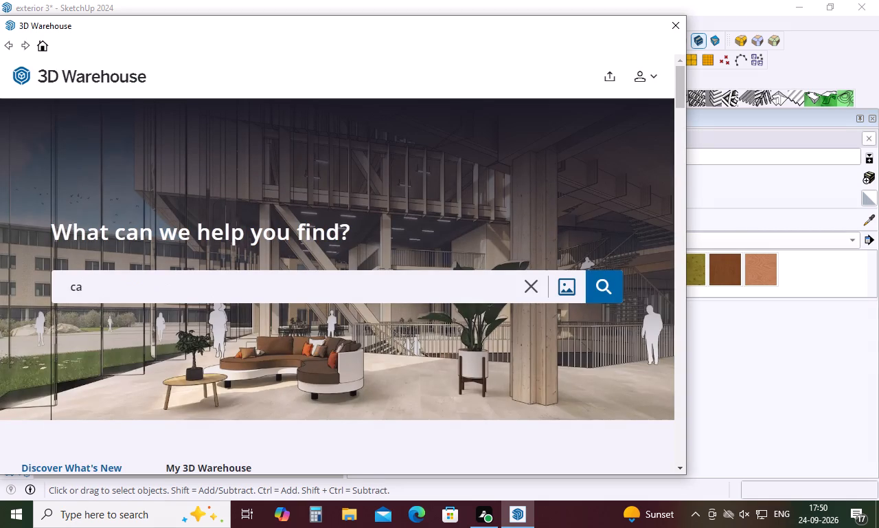
key(r)
key(Return)
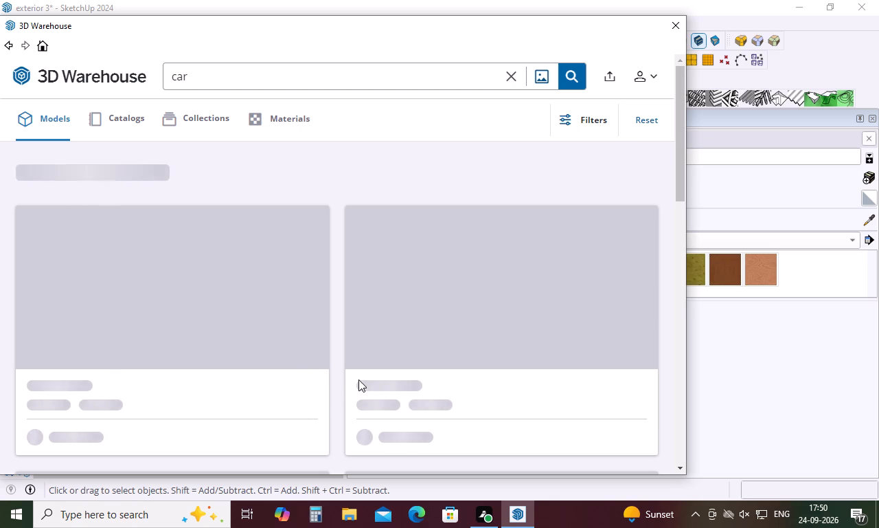
Download the Car Bmw M4 model into the scene and place it in front of the house's boundary wall.
scroll(358, 379, down, 9)
scroll(358, 379, up, 15)
scroll(358, 379, down, 4)
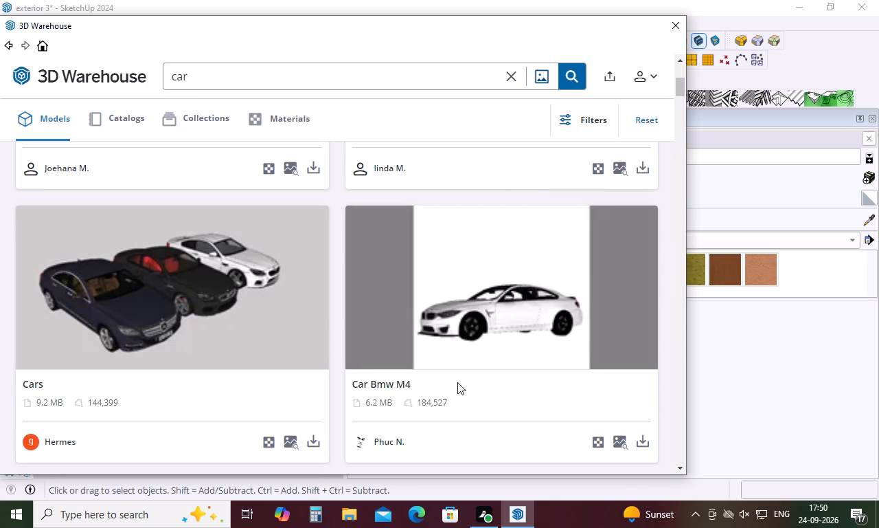
click(647, 441)
click(281, 261)
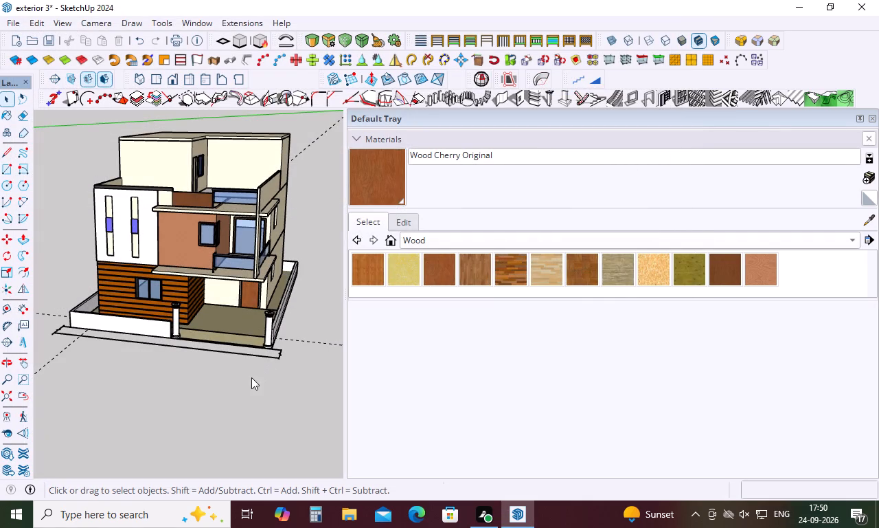
click(239, 388)
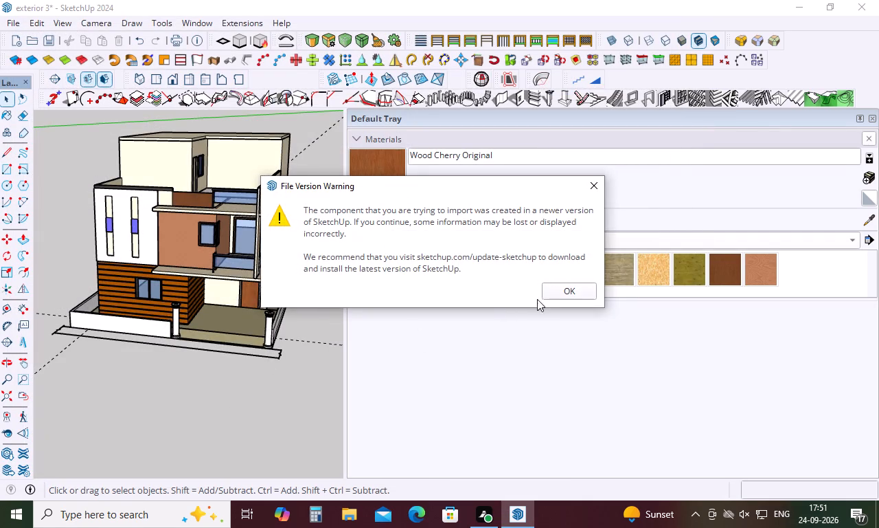
click(560, 292)
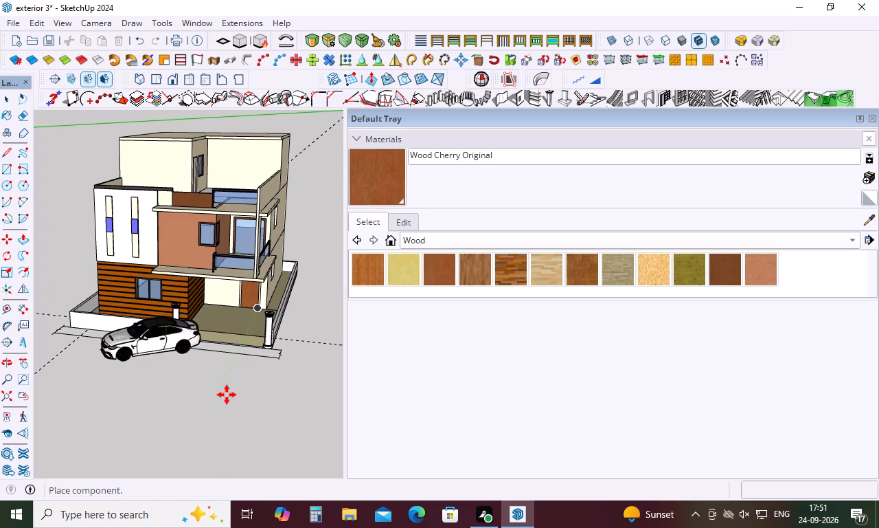
click(176, 409)
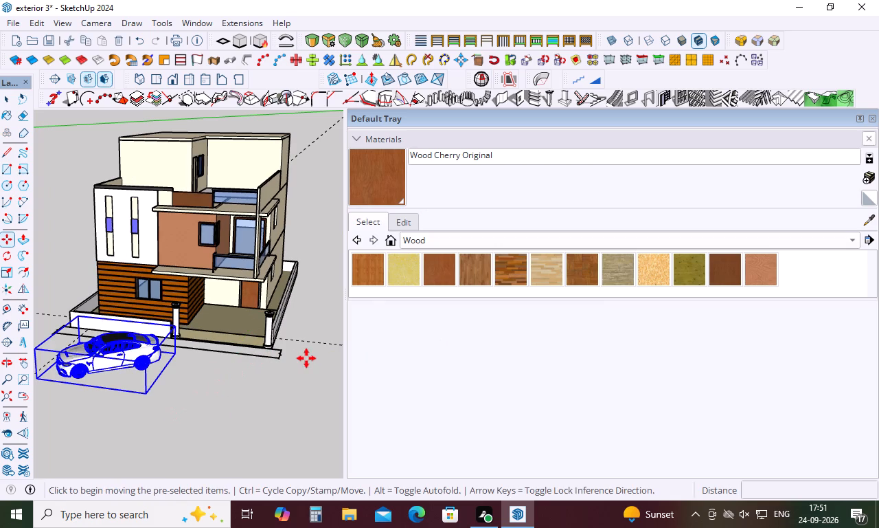
click(872, 116)
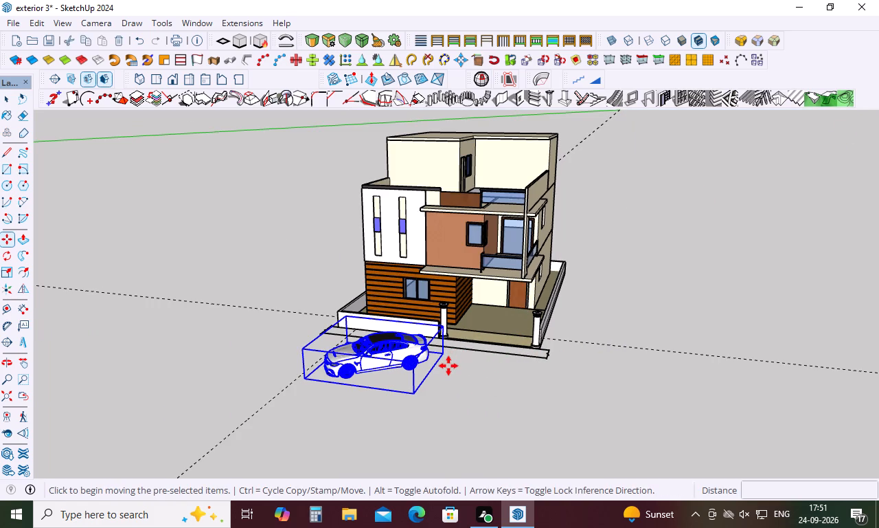
Rotate the car about 126.4 degrees on the ground plane, pivoting near its rear, so its front points toward the house.
key(space)
key(q)
scroll(435, 376, up, 13)
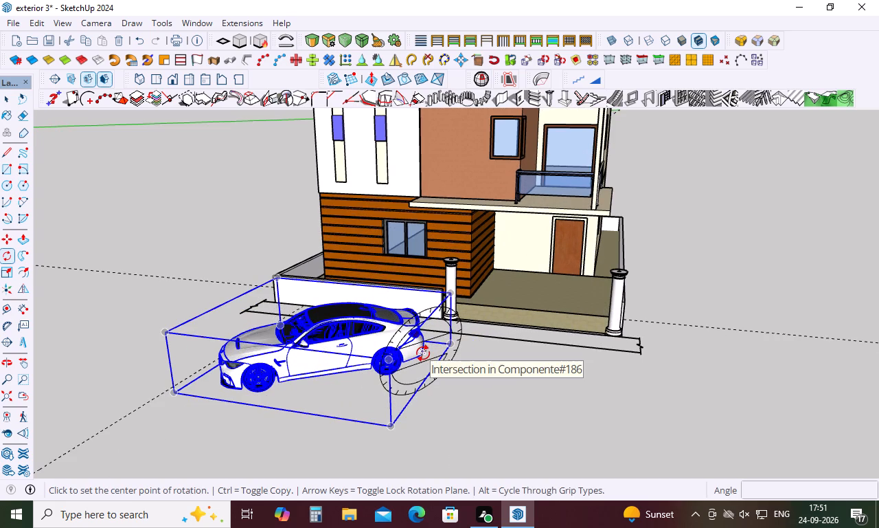
scroll(423, 353, up, 4)
middle_drag(422, 352, 415, 416)
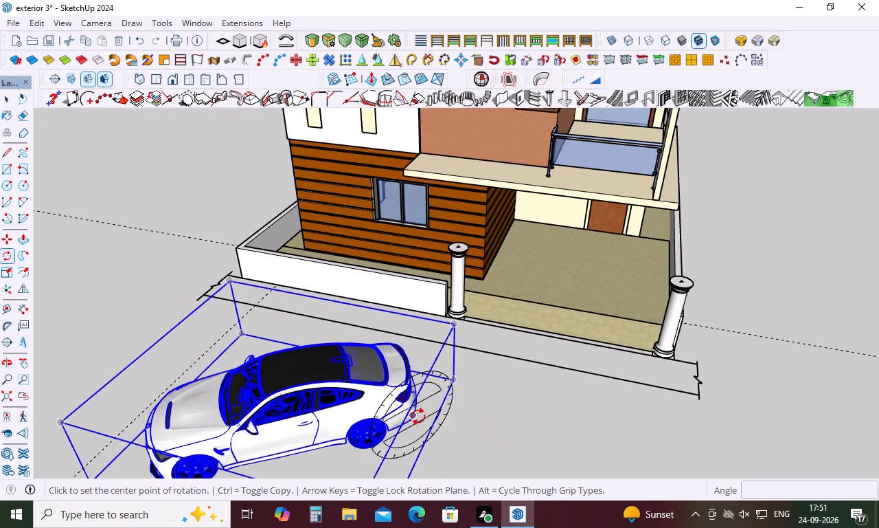
click(420, 419)
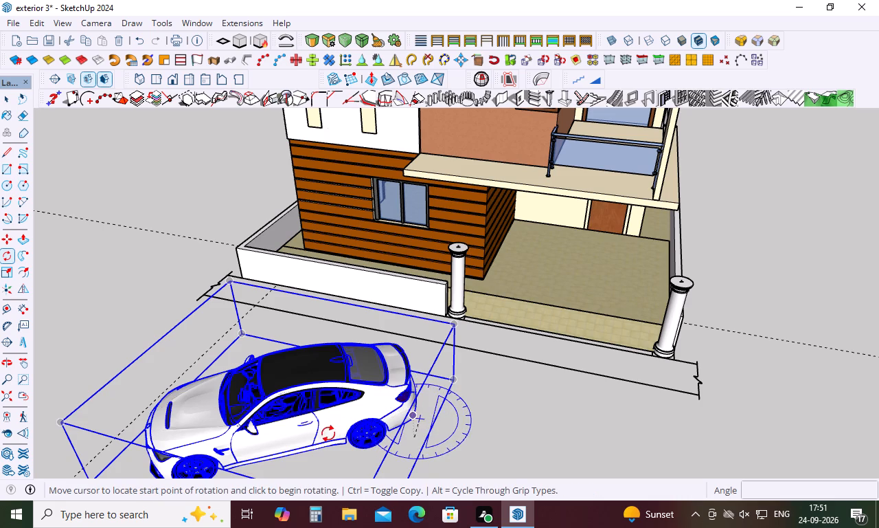
click(153, 422)
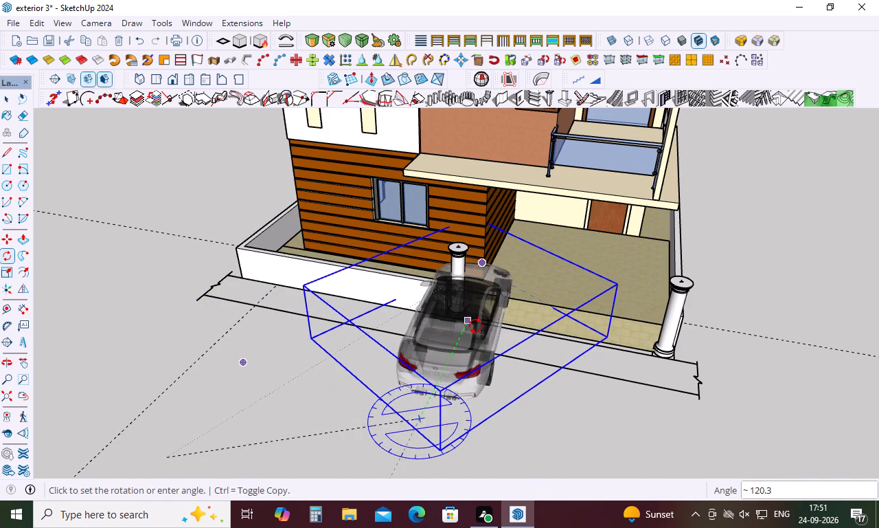
click(483, 324)
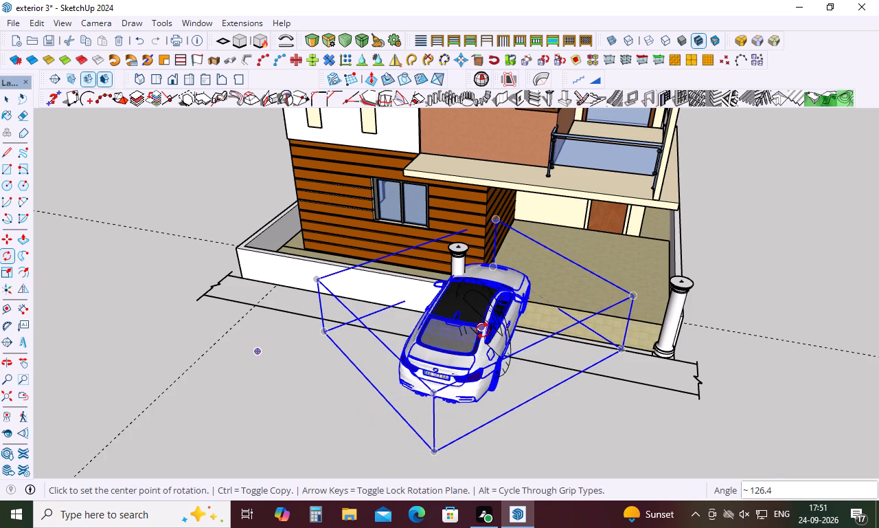
Move the car about 13' 5" into the covered parking area between the gate columns and clear the selection.
key(m)
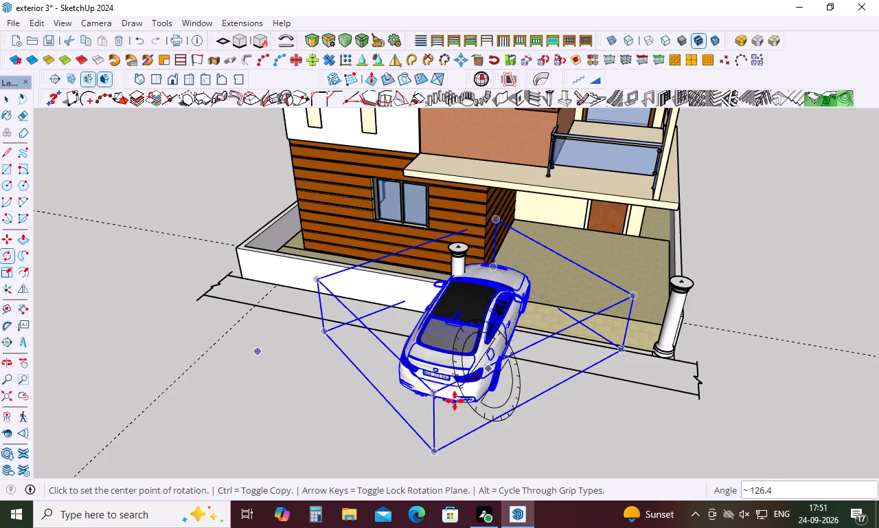
click(455, 401)
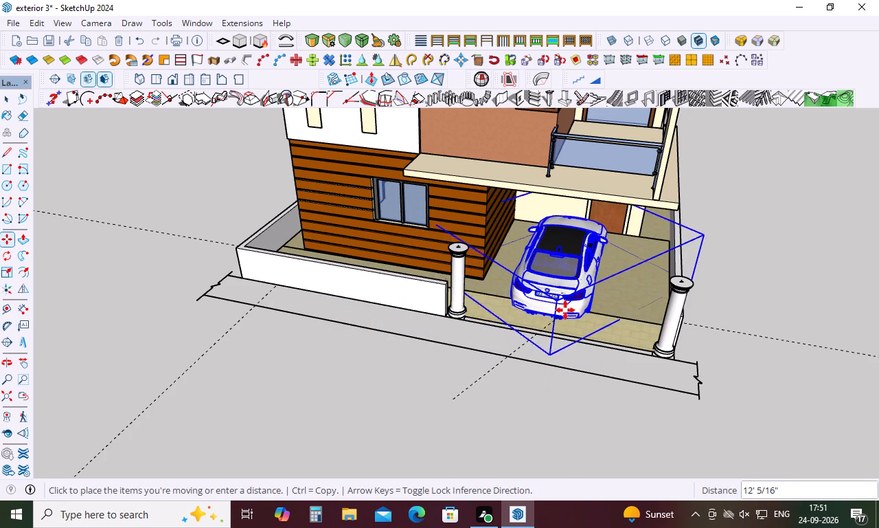
click(550, 300)
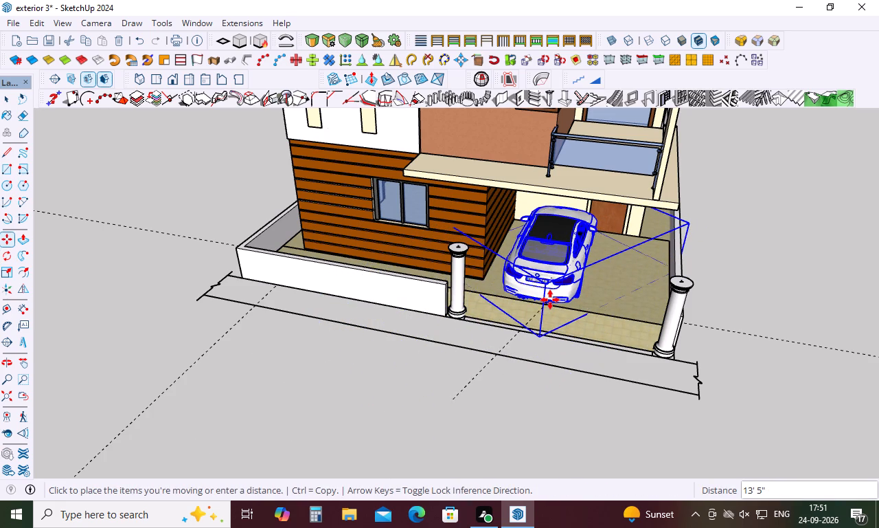
key(space)
click(521, 426)
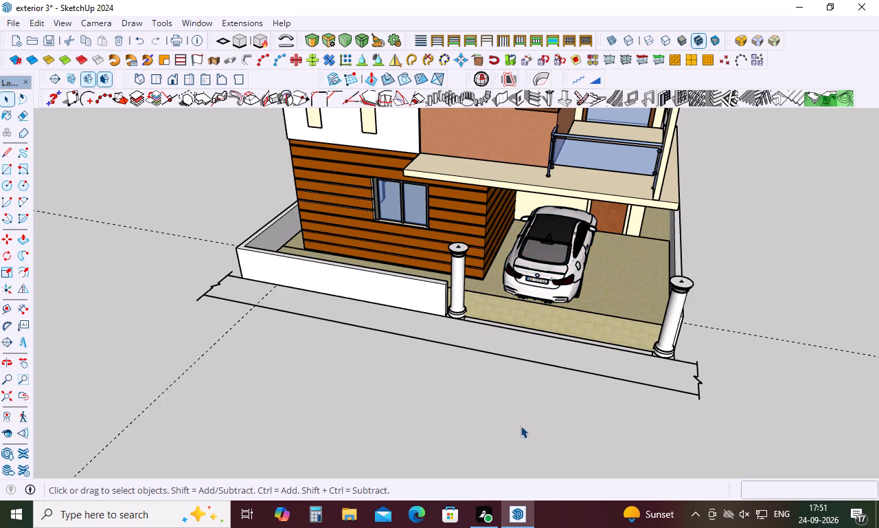
Examine the parked car and the whole house from low, high and street-level angles.
middle_drag(570, 325, 576, 318)
middle_drag(576, 314, 490, 233)
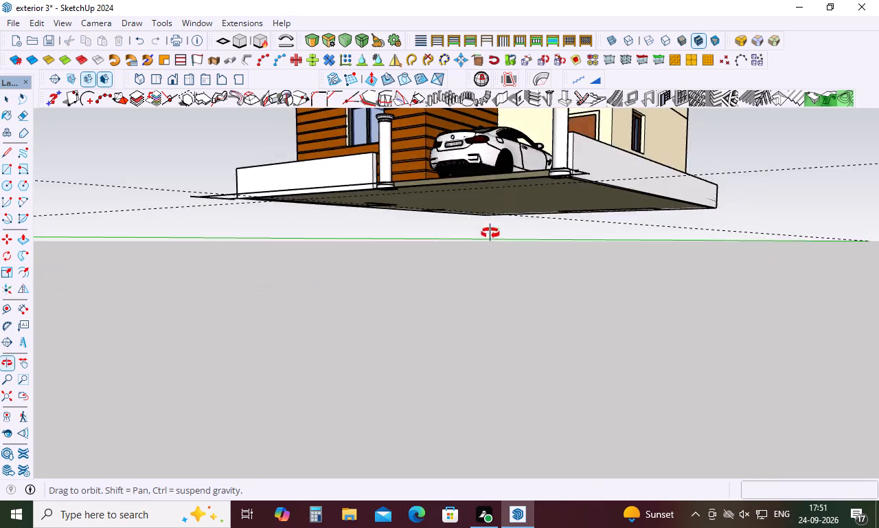
middle_drag(490, 233, 501, 343)
scroll(510, 329, down, 8)
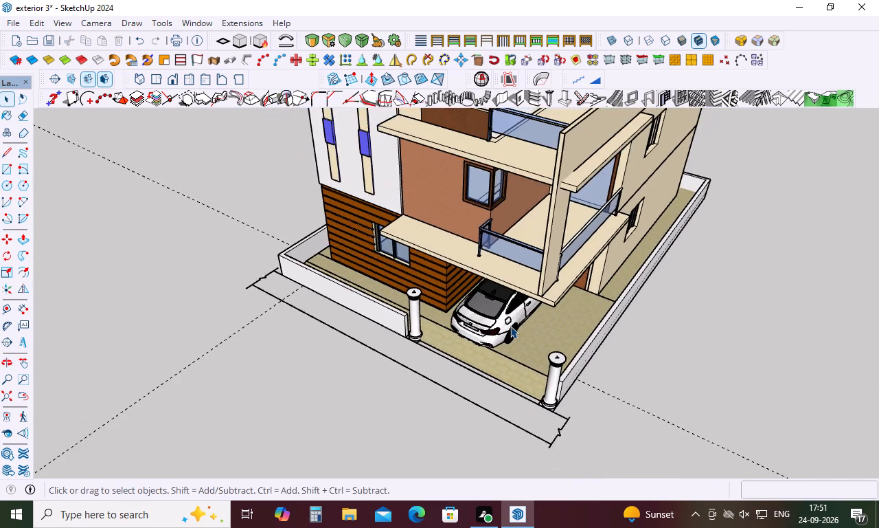
middle_drag(530, 345, 536, 324)
middle_drag(536, 320, 555, 200)
scroll(529, 300, down, 11)
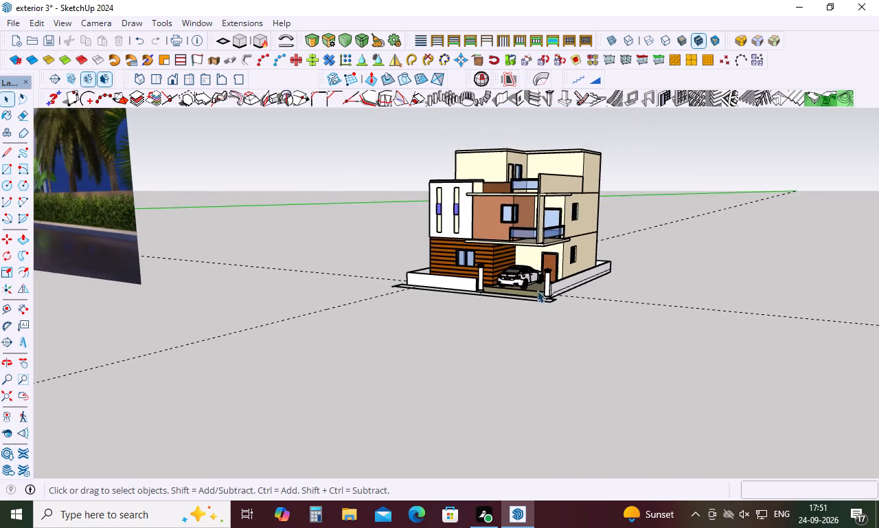
scroll(582, 146, up, 4)
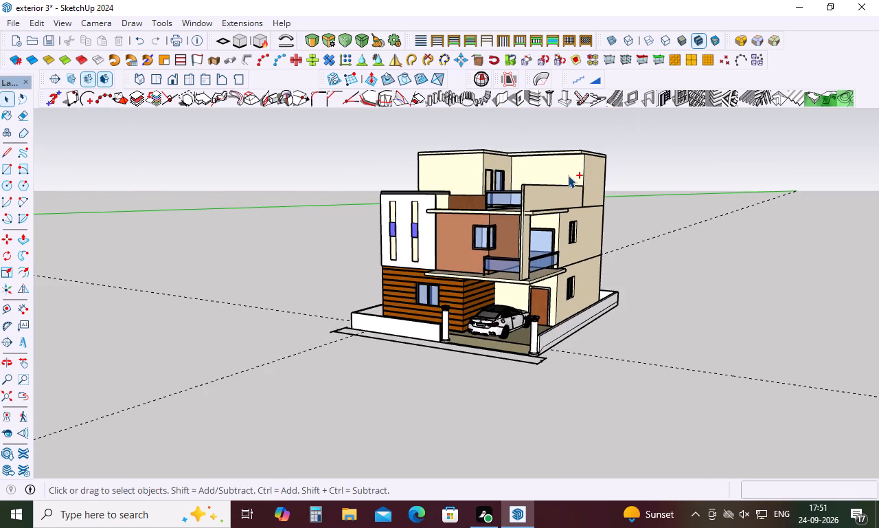
Save the exterior 3 model.
key(ctrl+s)
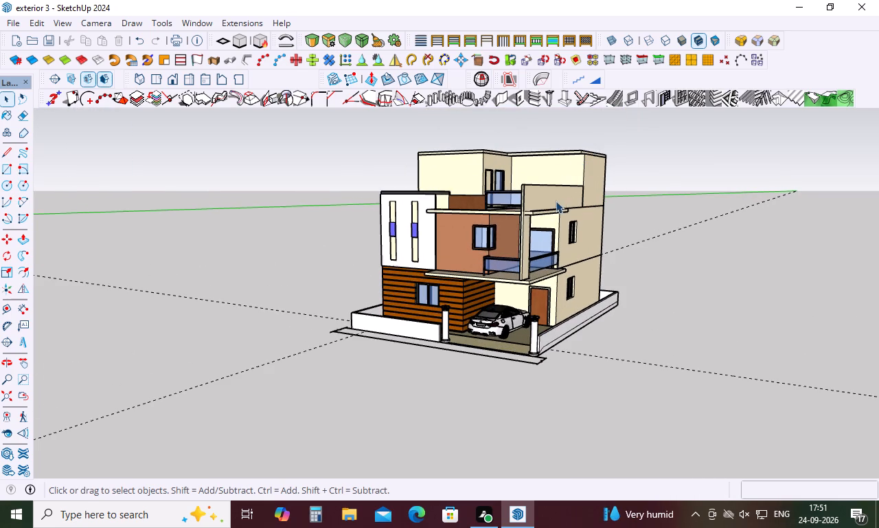
Reopen the 3D Warehouse and search its models for "grass".
scroll(489, 340, up, 4)
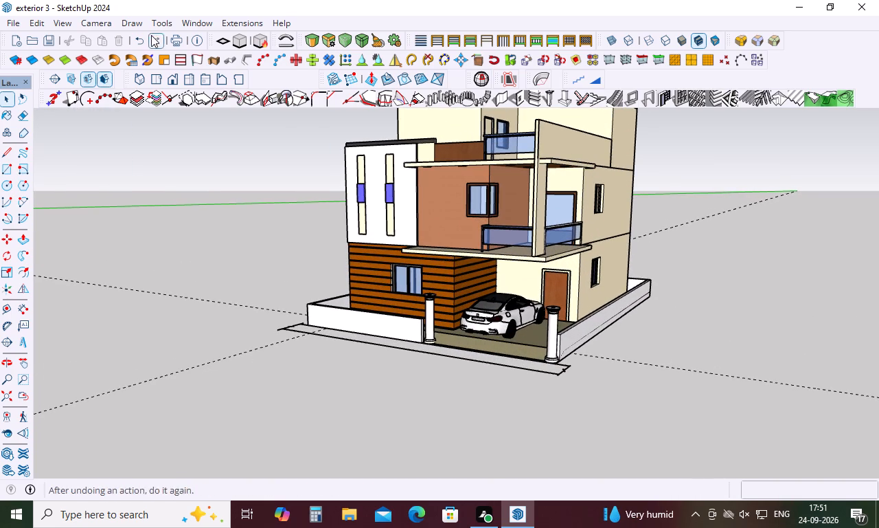
click(227, 22)
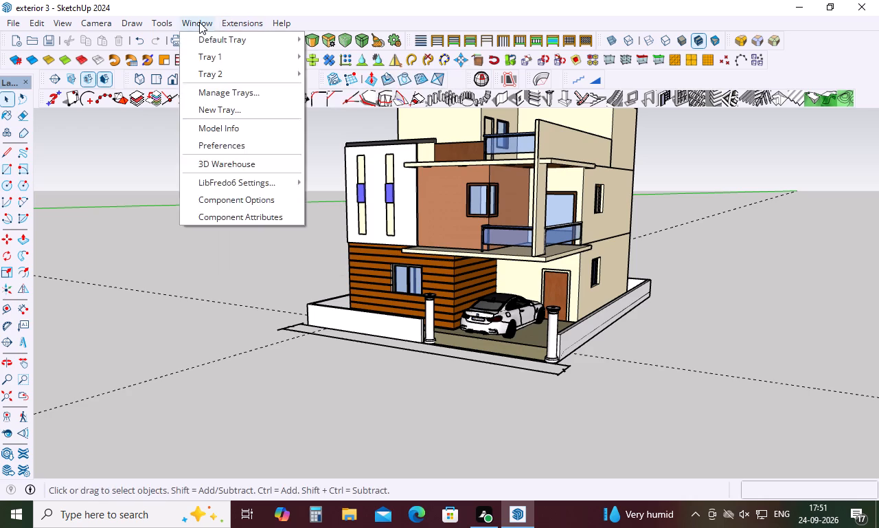
click(199, 22)
click(201, 19)
click(209, 159)
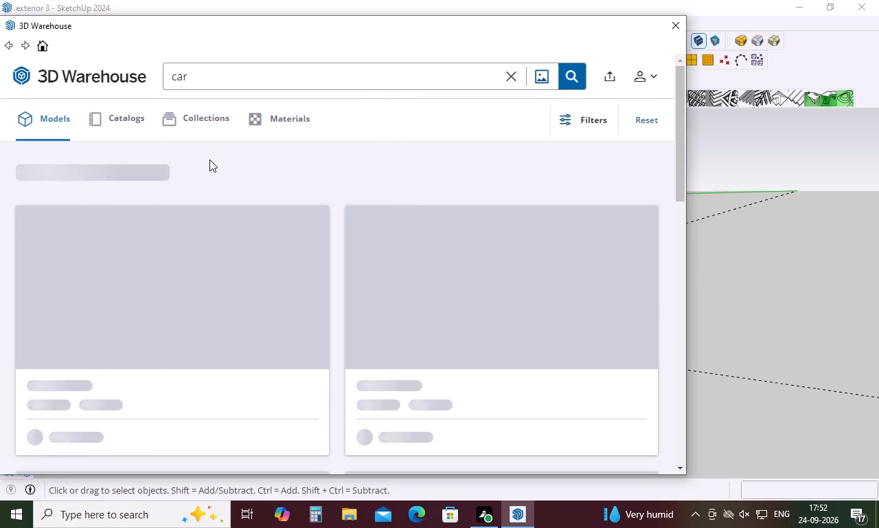
click(274, 90)
click(271, 78)
key(BackSpace)
key(BackSpace)
key(BackSpace)
key(BackSpace)
key(BackSpace)
key(BackSpace)
key(BackSpace)
key(BackSpace)
key(BackSpace)
text(grass)
key(Return)
click(568, 79)
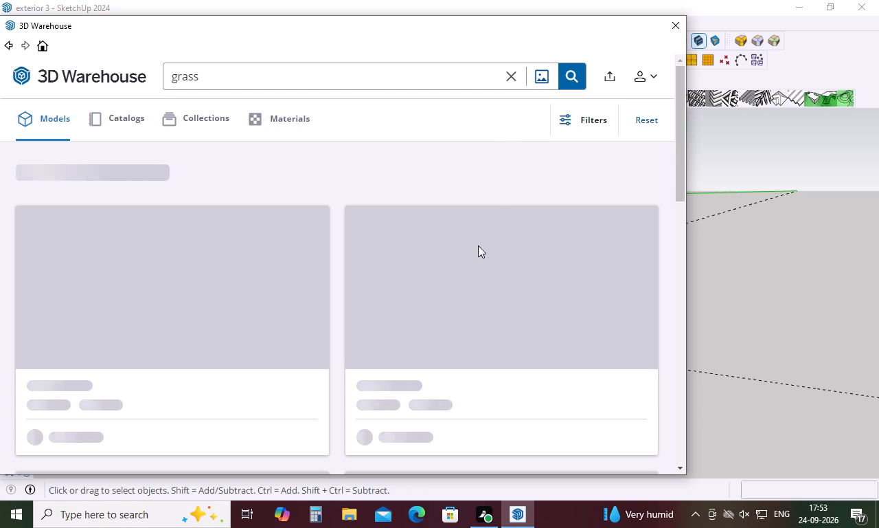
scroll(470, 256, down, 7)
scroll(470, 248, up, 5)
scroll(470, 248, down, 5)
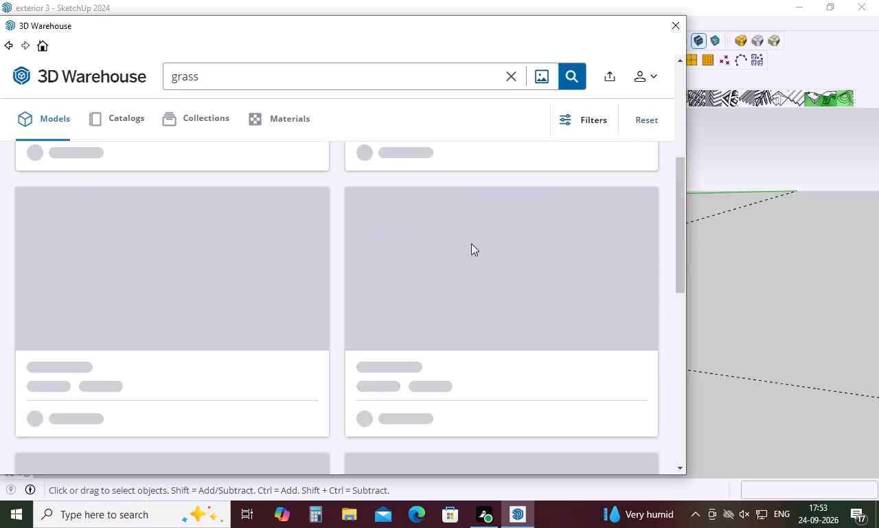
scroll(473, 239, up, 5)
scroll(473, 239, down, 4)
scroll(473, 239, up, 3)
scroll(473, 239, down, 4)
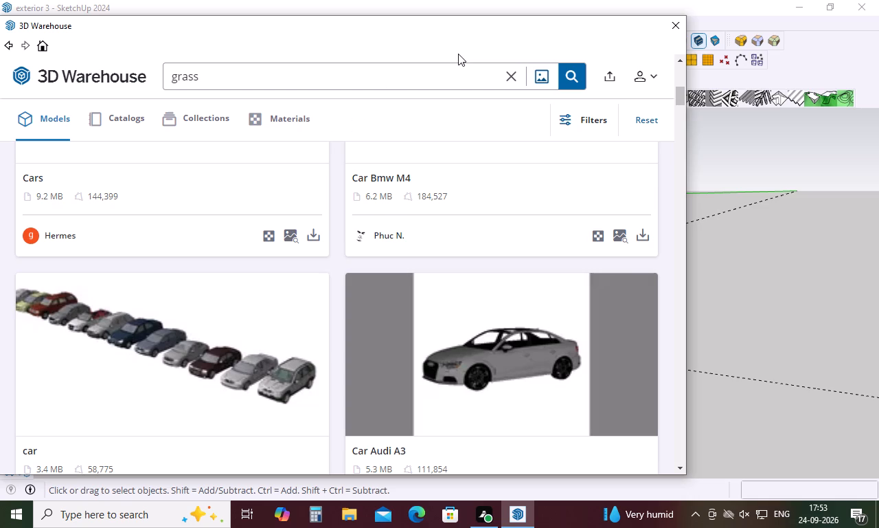
Rerun the "grass" search within the Models category.
click(569, 74)
click(280, 85)
click(56, 119)
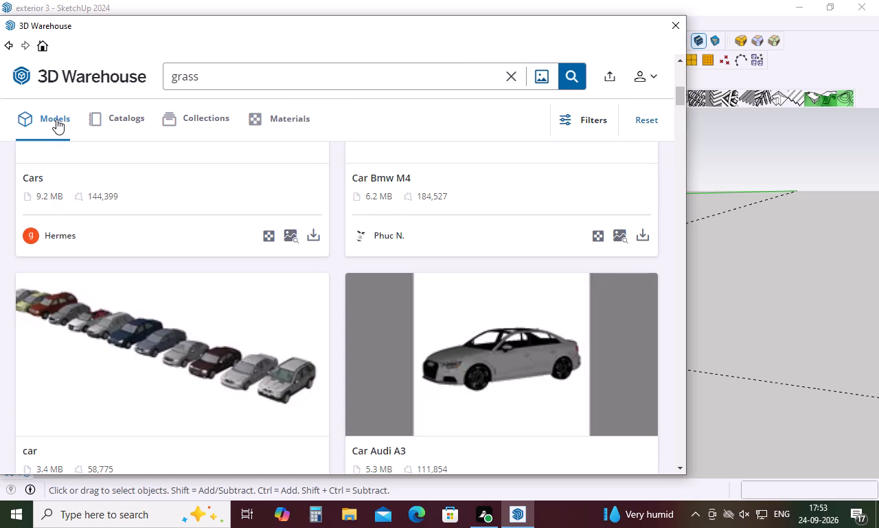
click(58, 118)
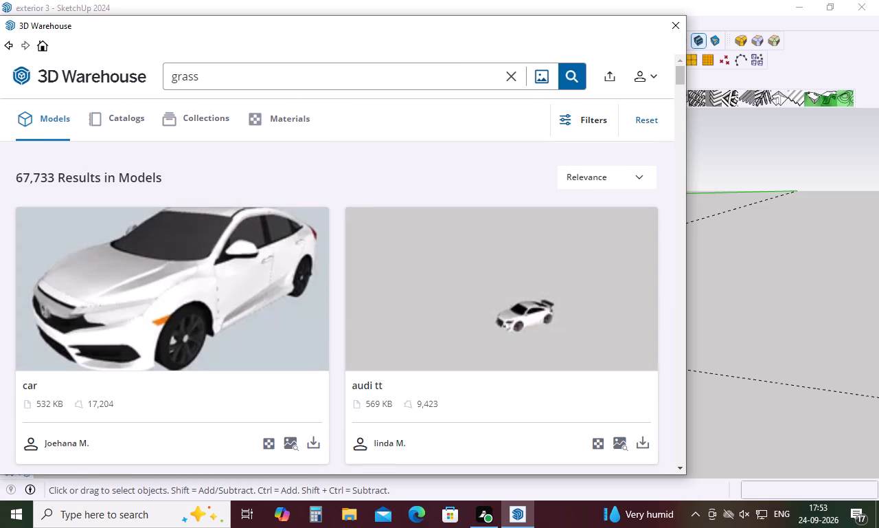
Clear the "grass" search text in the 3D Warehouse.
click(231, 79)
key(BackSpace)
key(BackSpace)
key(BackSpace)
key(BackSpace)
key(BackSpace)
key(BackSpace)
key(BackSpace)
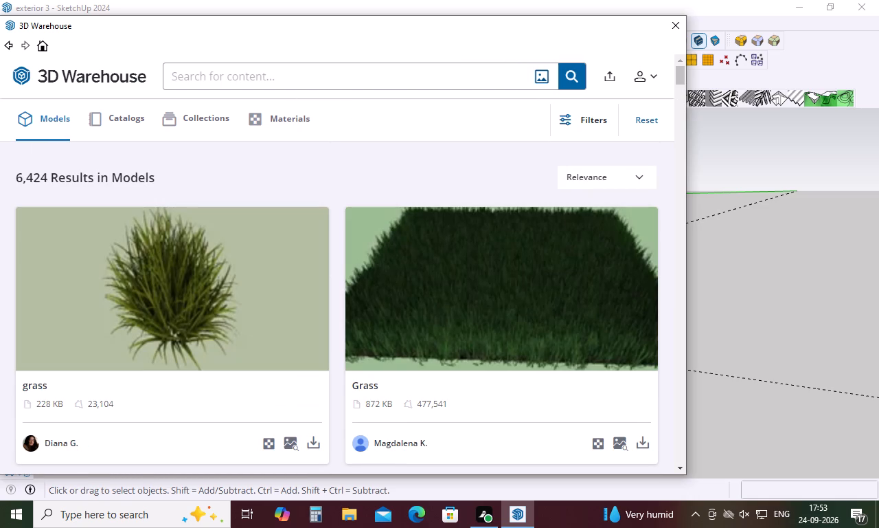
Load the 974 KB grass strip by Jax's 3Dwarehouse directly into the model and place it on open ground beside the house.
scroll(320, 246, down, 6)
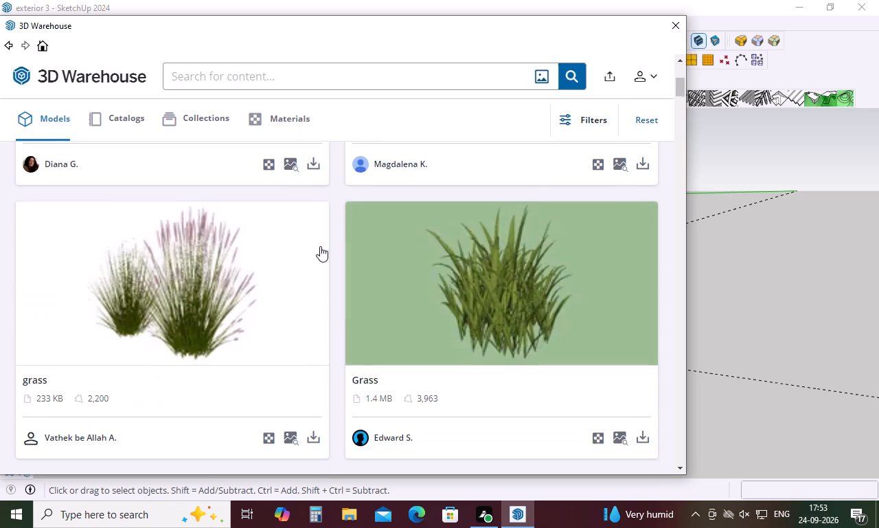
scroll(320, 246, down, 6)
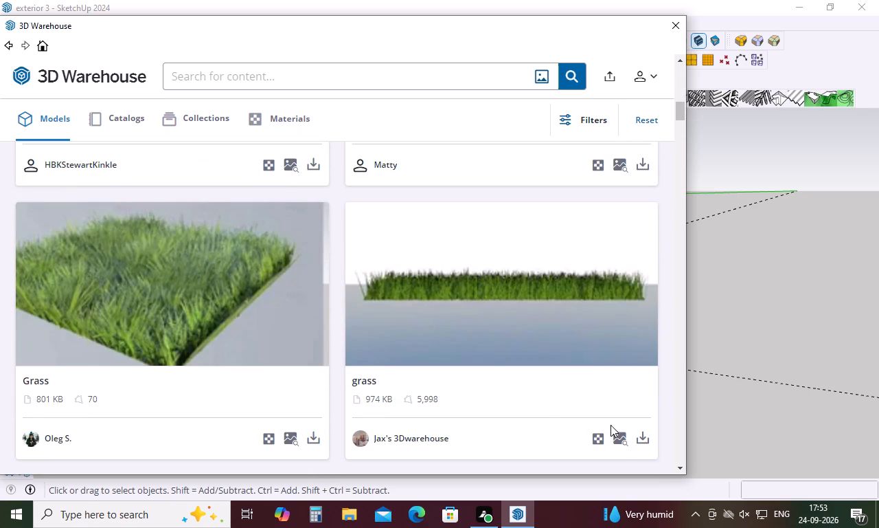
click(643, 443)
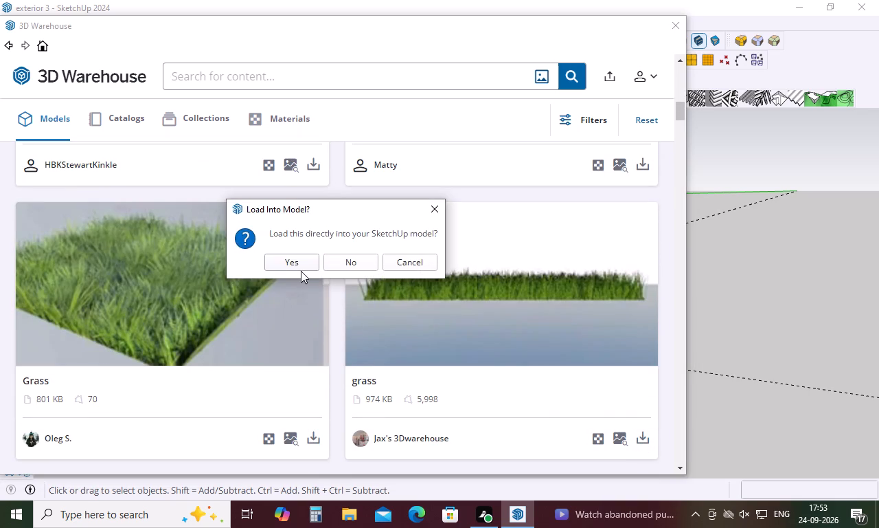
click(299, 269)
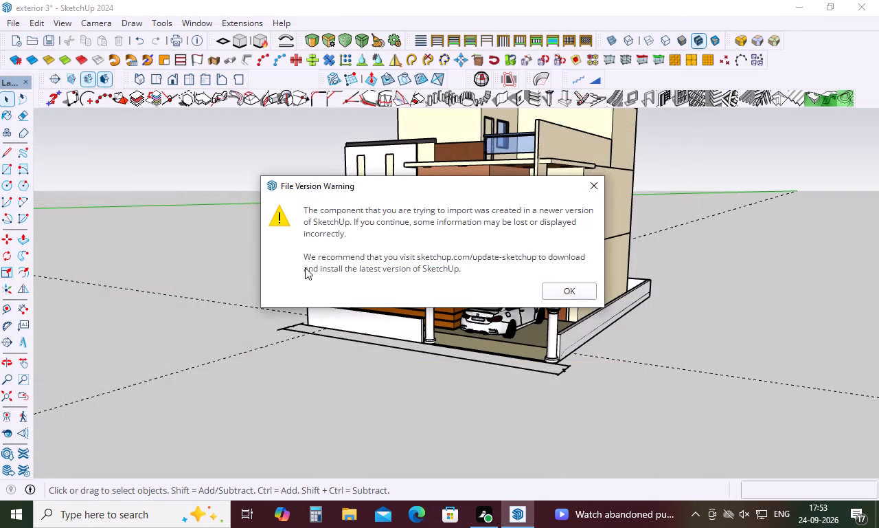
click(564, 291)
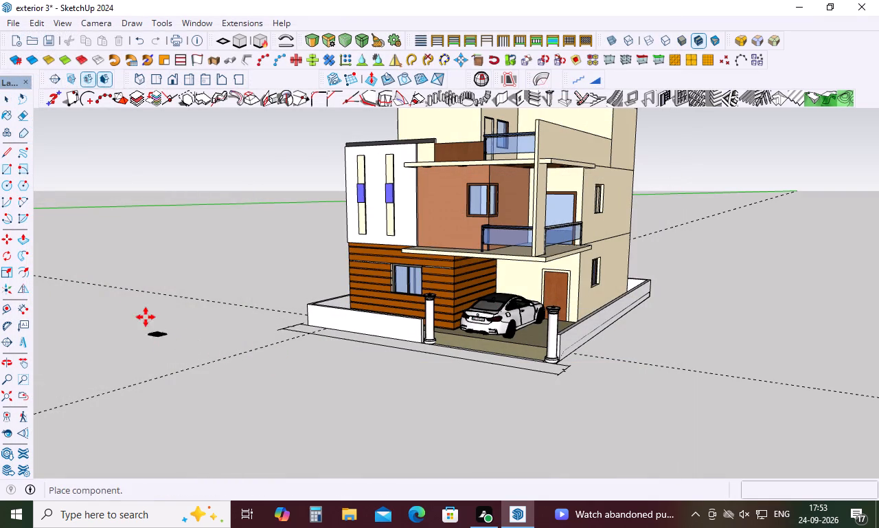
click(163, 330)
Examine the placed grass patch up close.
scroll(155, 329, up, 16)
scroll(163, 329, up, 11)
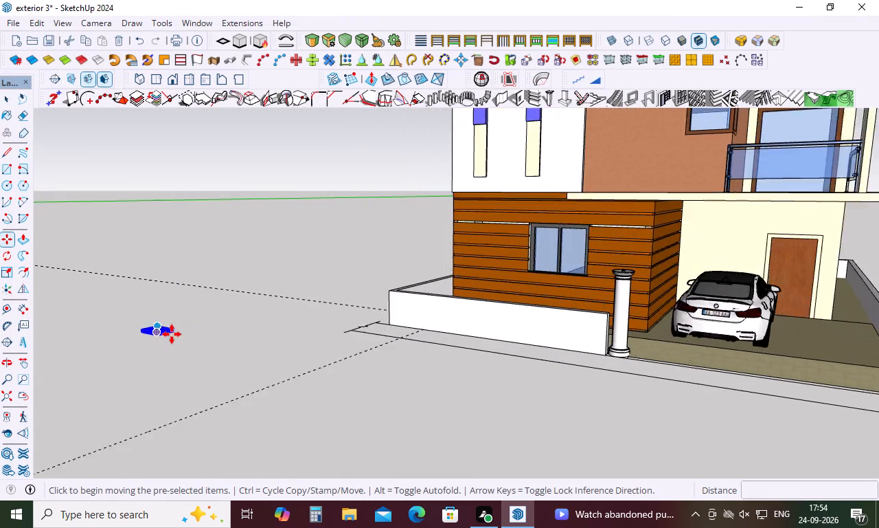
scroll(172, 334, up, 2)
scroll(109, 334, up, 18)
scroll(189, 327, up, 11)
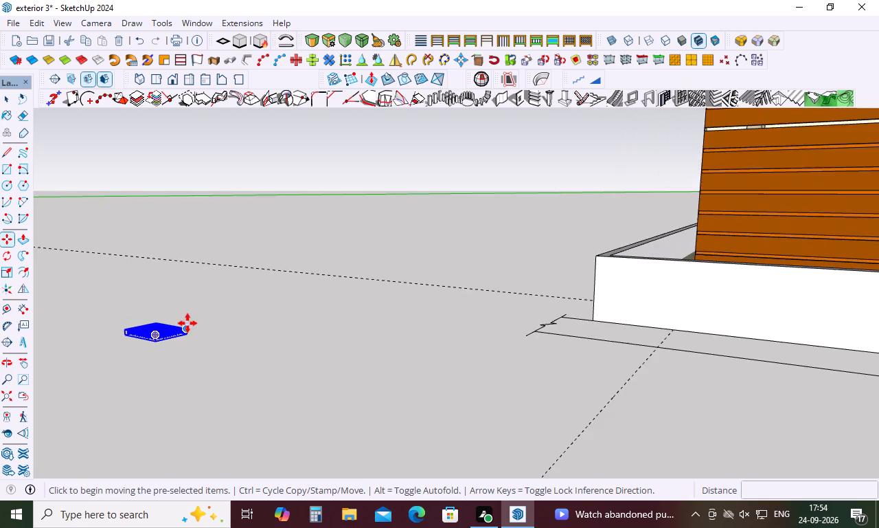
scroll(187, 323, up, 7)
scroll(107, 342, up, 6)
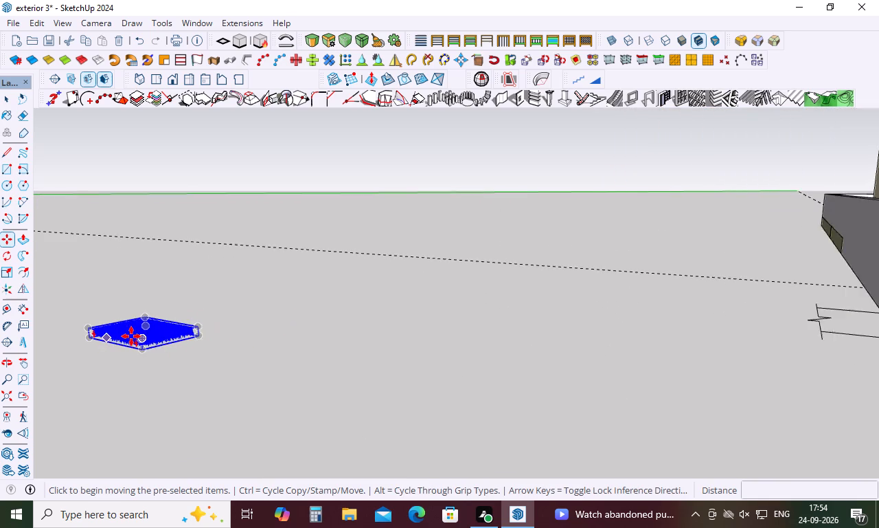
scroll(136, 336, up, 18)
scroll(178, 329, up, 8)
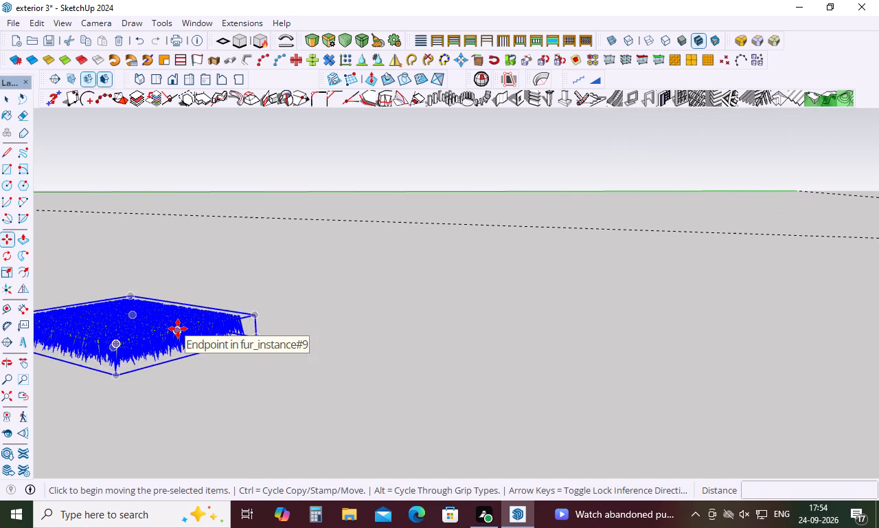
scroll(178, 329, up, 4)
scroll(194, 315, down, 5)
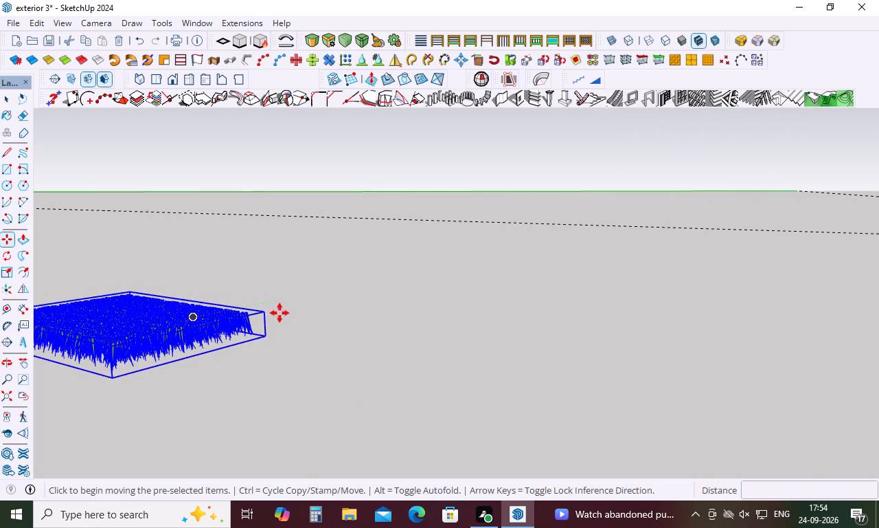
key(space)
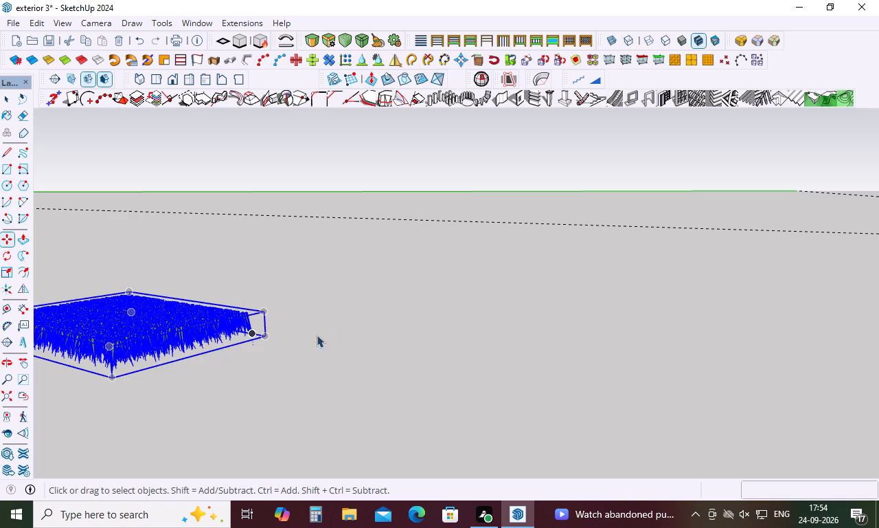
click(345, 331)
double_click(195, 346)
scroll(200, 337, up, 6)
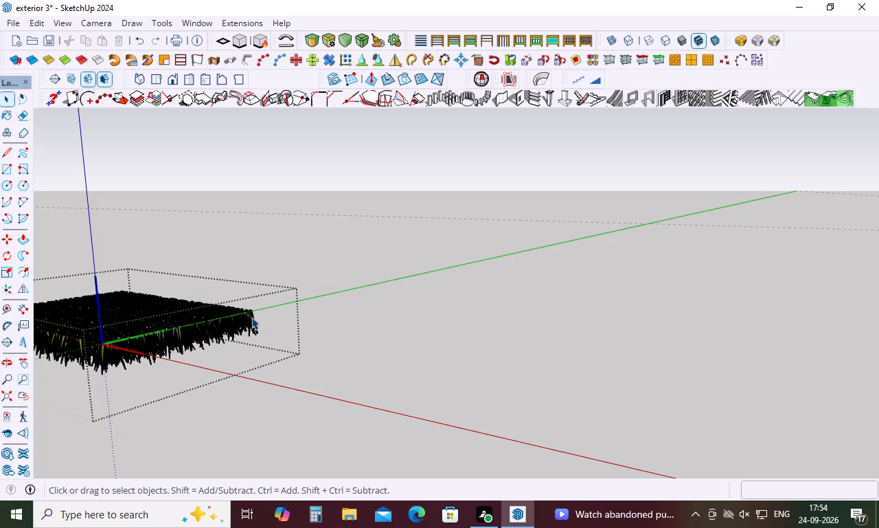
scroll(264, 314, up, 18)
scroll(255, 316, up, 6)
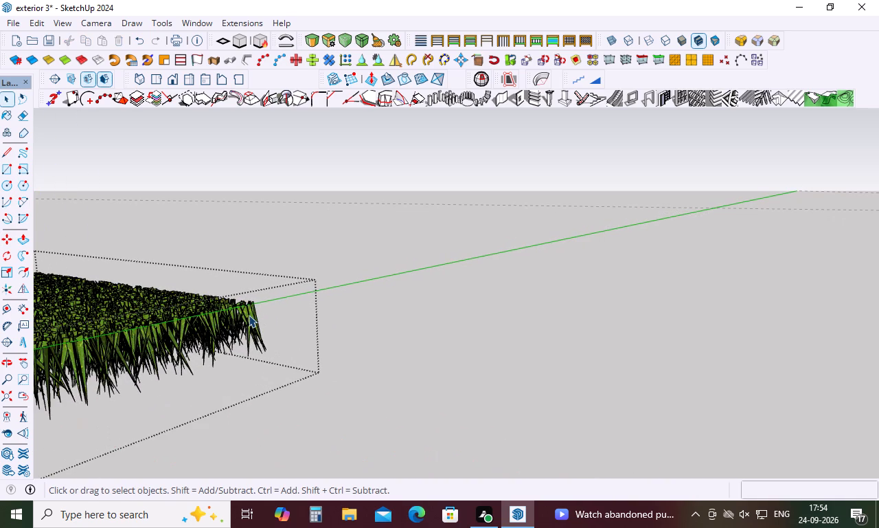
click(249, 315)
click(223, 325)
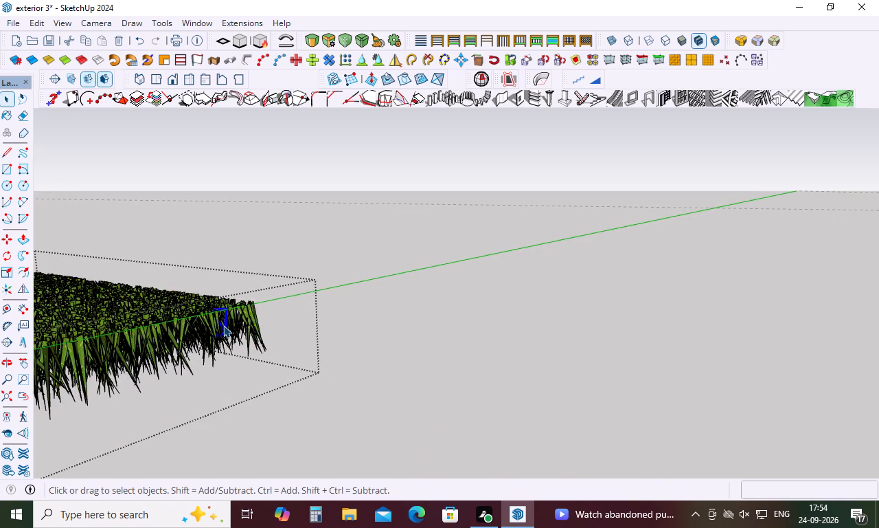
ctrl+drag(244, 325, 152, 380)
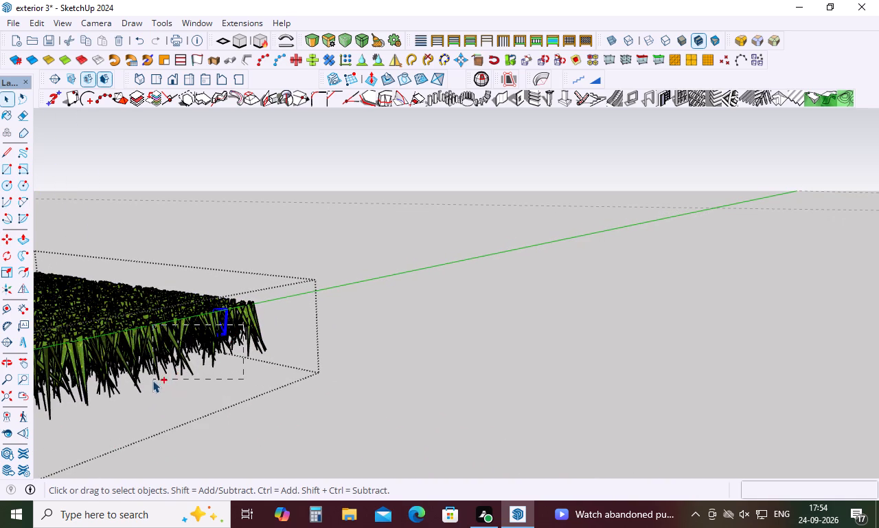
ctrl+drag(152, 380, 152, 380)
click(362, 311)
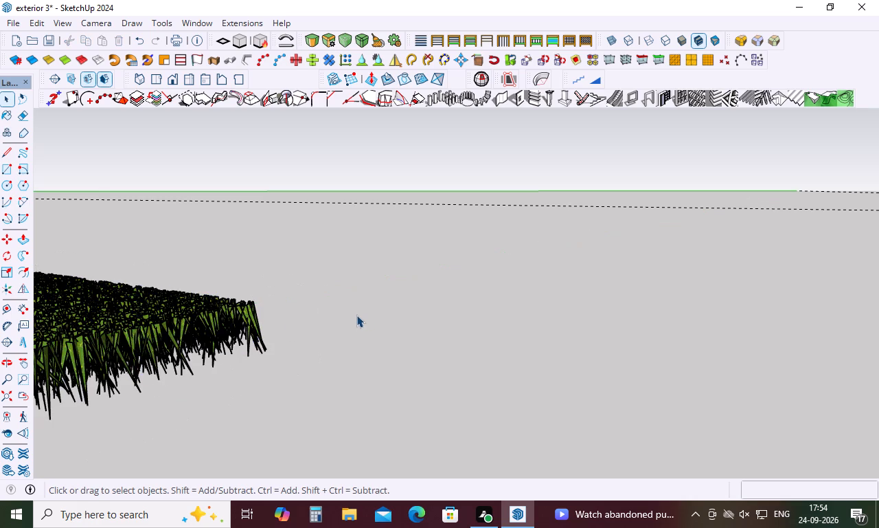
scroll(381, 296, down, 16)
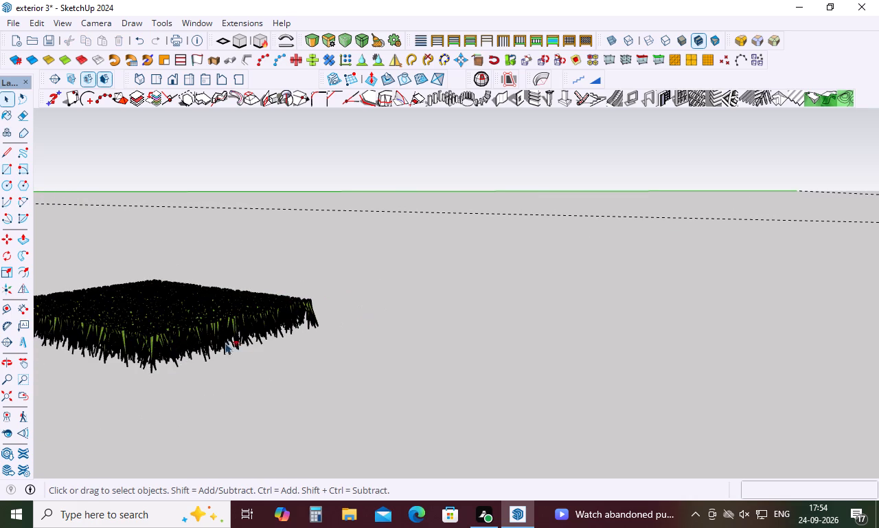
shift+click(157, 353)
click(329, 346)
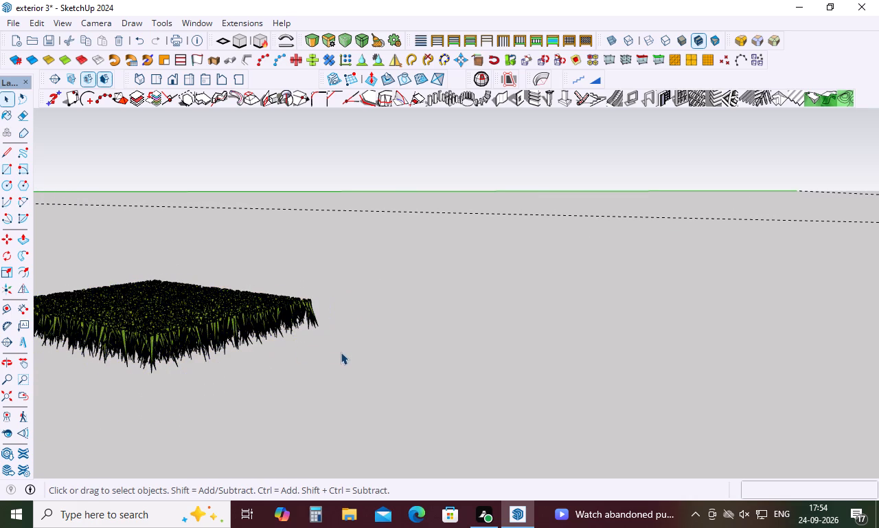
Open the grass component for editing and select individual blades along its side edge, from the near corner to the far corner.
double_click(238, 324)
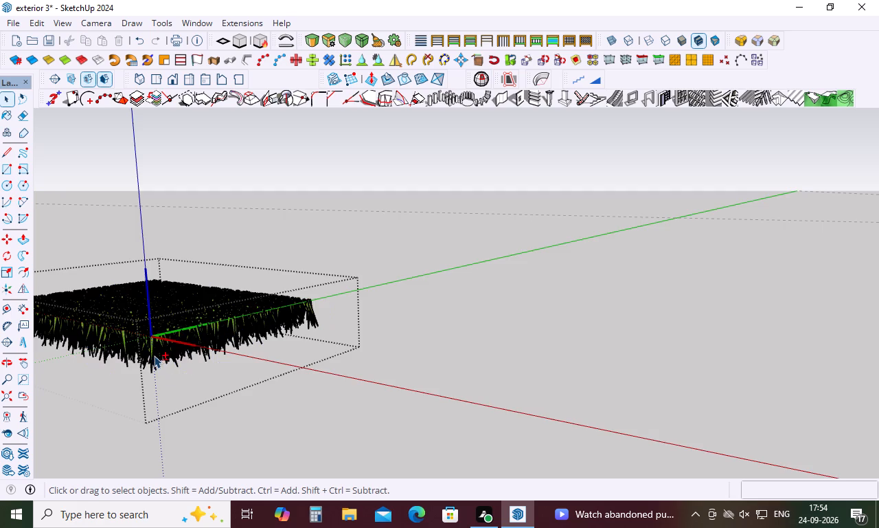
click(155, 347)
shift+click(165, 343)
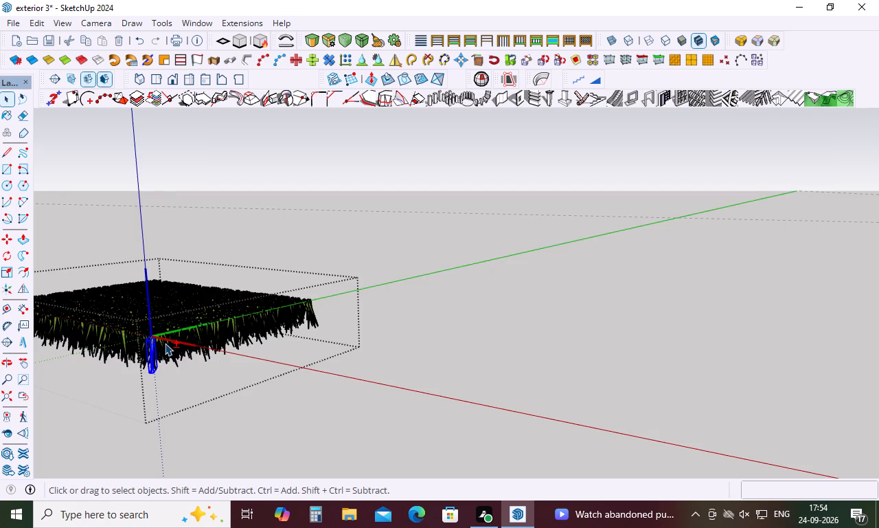
shift+click(190, 342)
shift+click(161, 350)
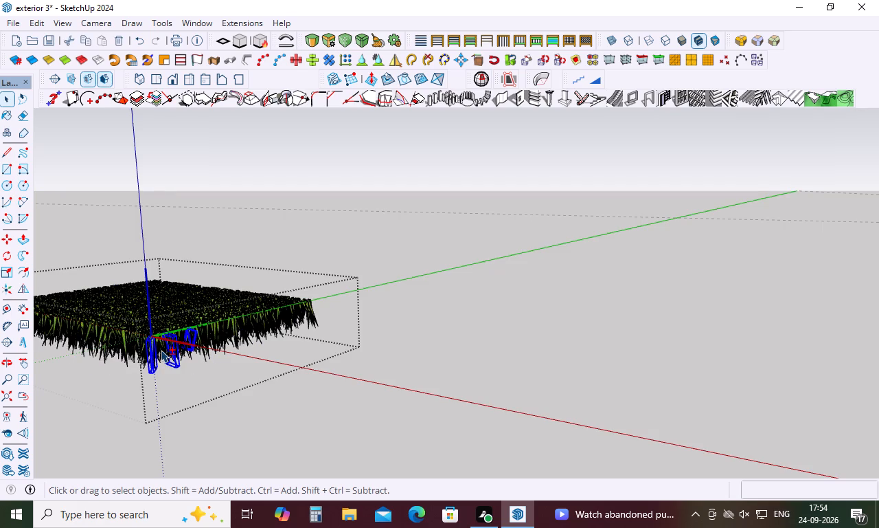
shift+click(204, 341)
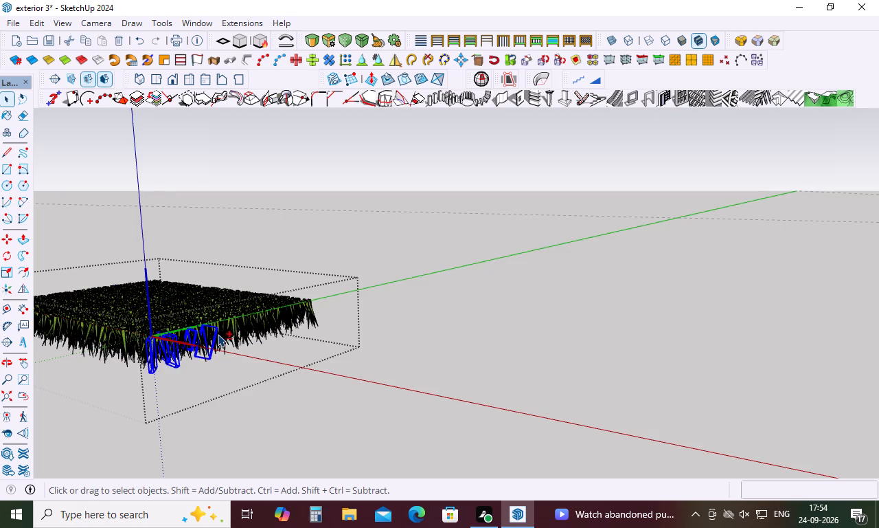
shift+click(218, 334)
shift+click(228, 332)
shift+click(240, 326)
shift+click(247, 323)
shift+click(266, 318)
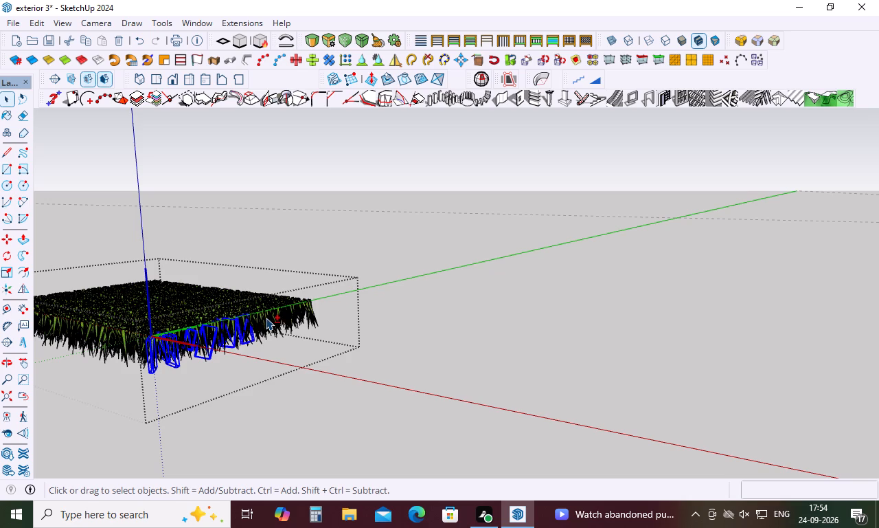
shift+click(275, 316)
shift+click(304, 310)
shift+click(312, 305)
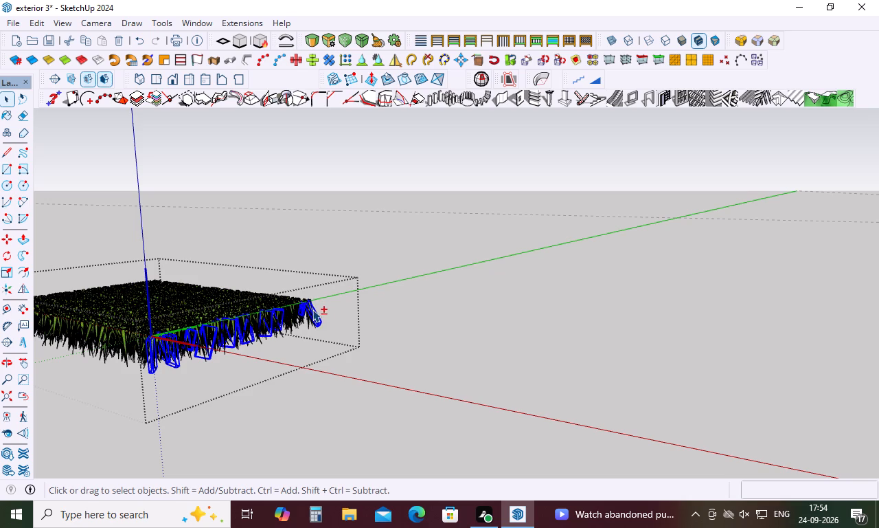
shift+click(312, 309)
shift+click(308, 318)
shift+click(299, 316)
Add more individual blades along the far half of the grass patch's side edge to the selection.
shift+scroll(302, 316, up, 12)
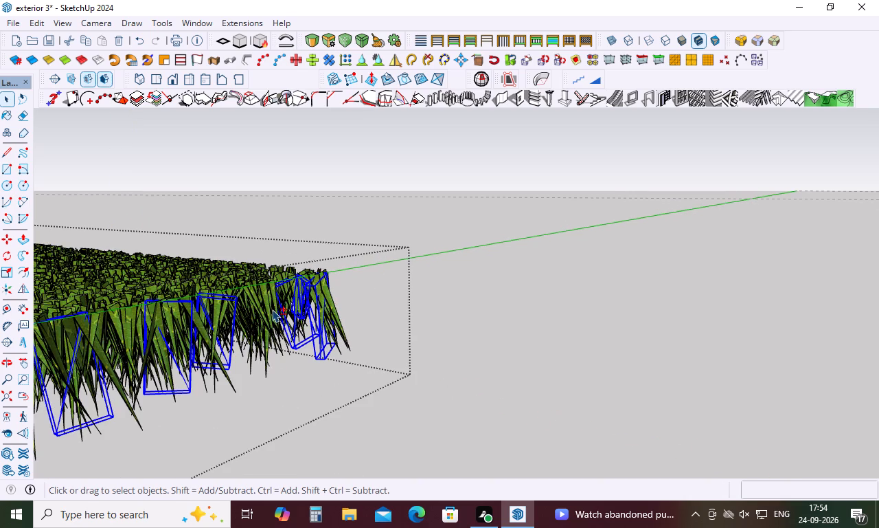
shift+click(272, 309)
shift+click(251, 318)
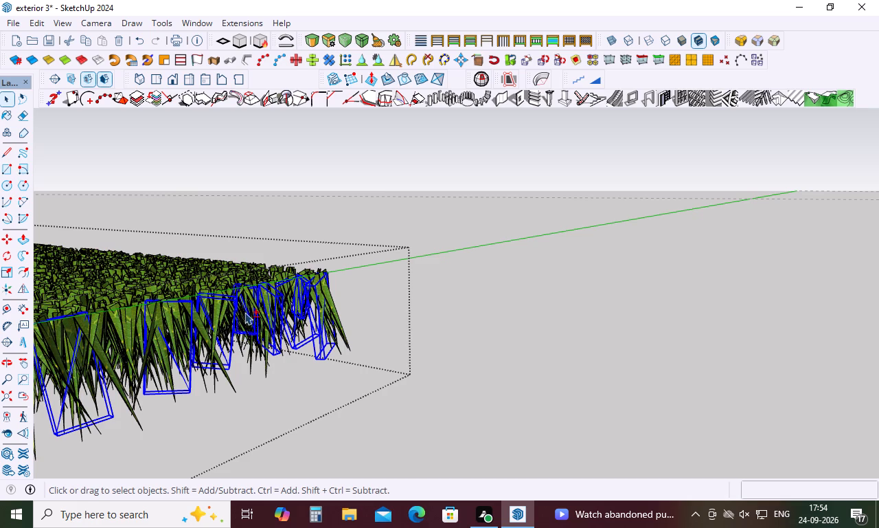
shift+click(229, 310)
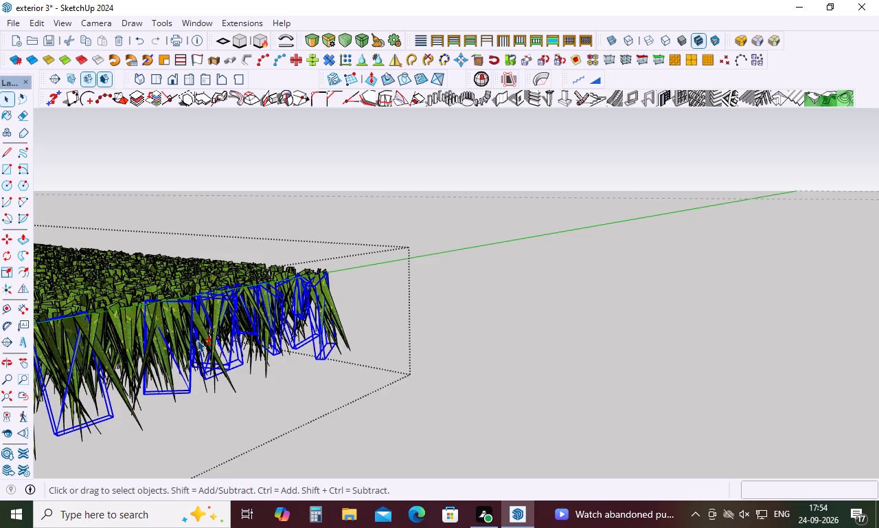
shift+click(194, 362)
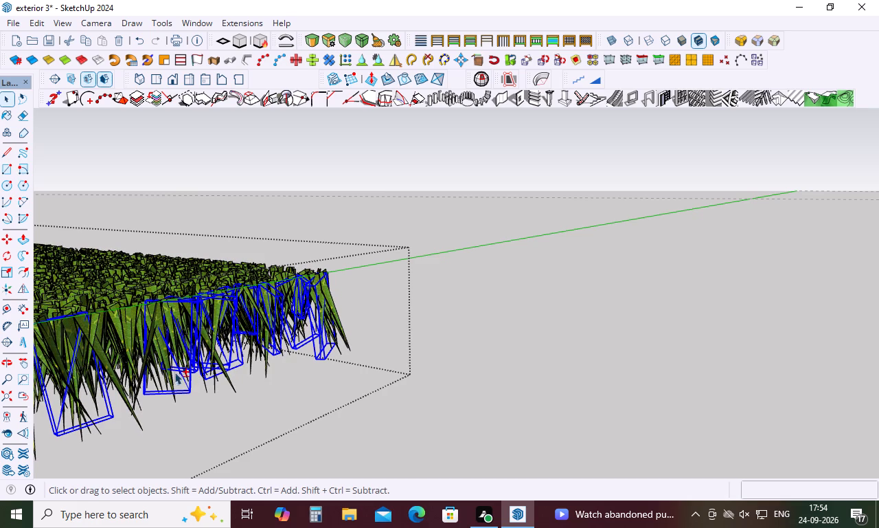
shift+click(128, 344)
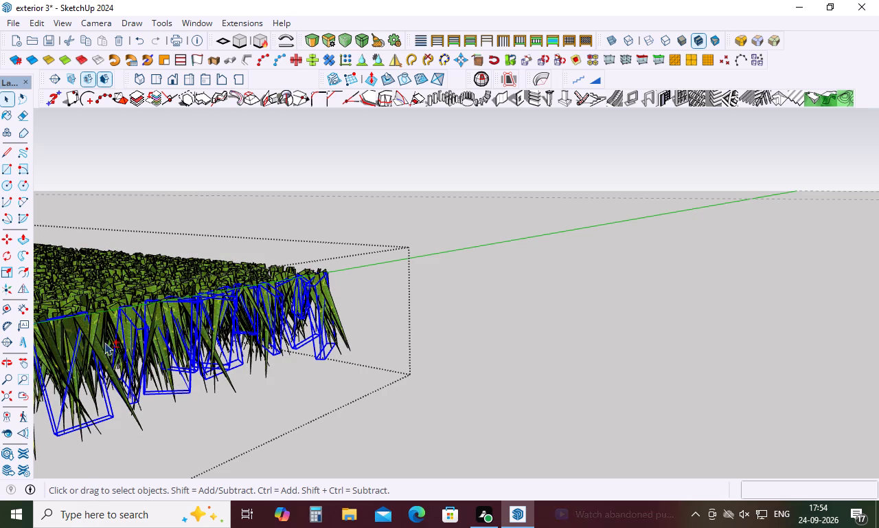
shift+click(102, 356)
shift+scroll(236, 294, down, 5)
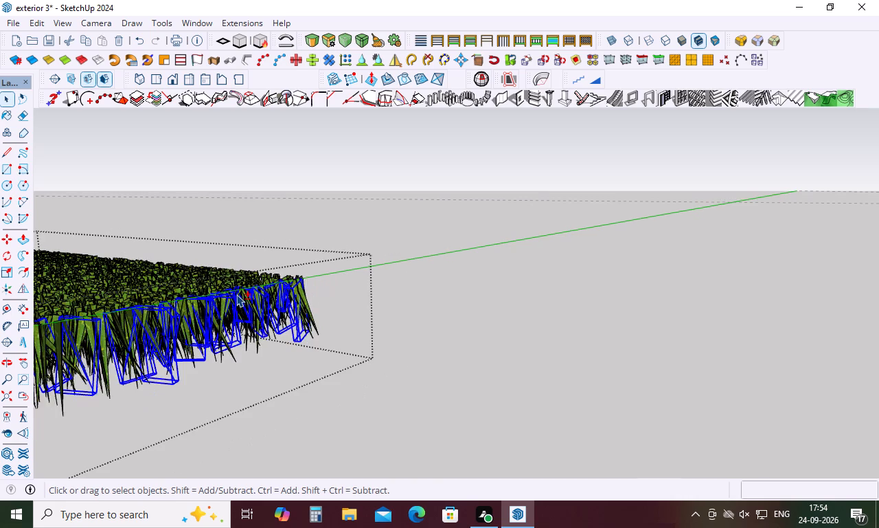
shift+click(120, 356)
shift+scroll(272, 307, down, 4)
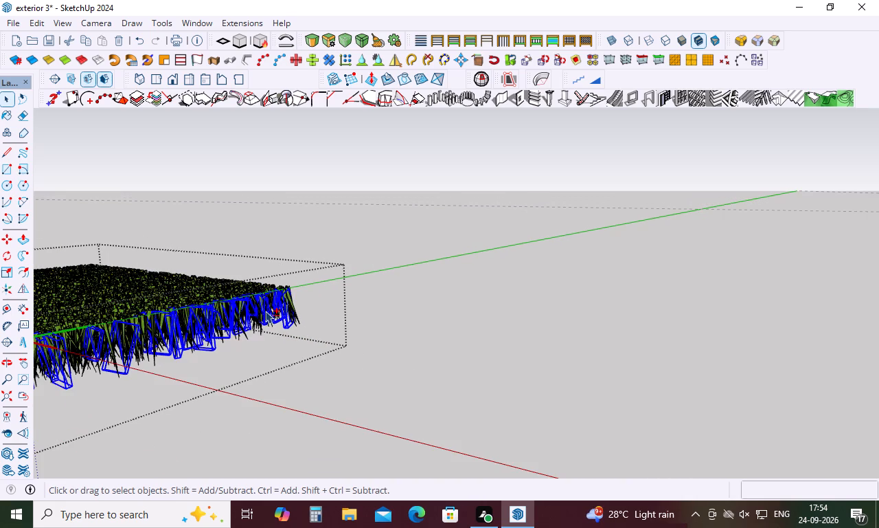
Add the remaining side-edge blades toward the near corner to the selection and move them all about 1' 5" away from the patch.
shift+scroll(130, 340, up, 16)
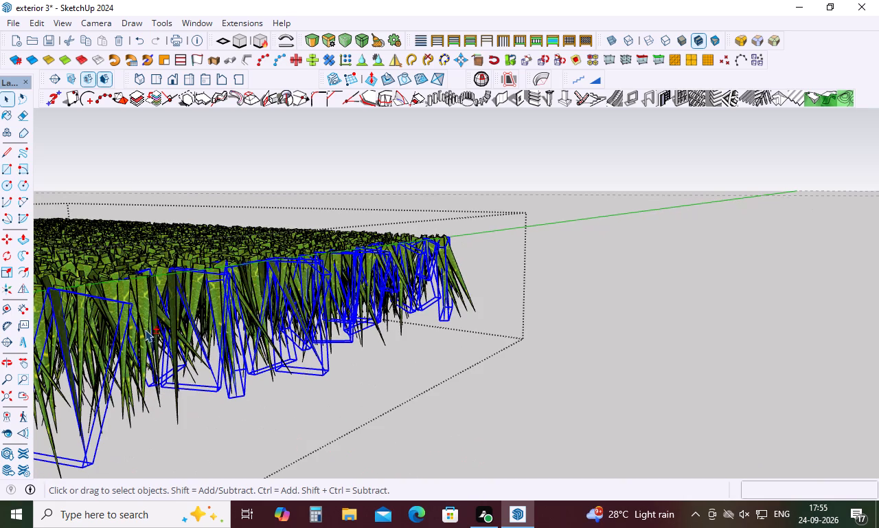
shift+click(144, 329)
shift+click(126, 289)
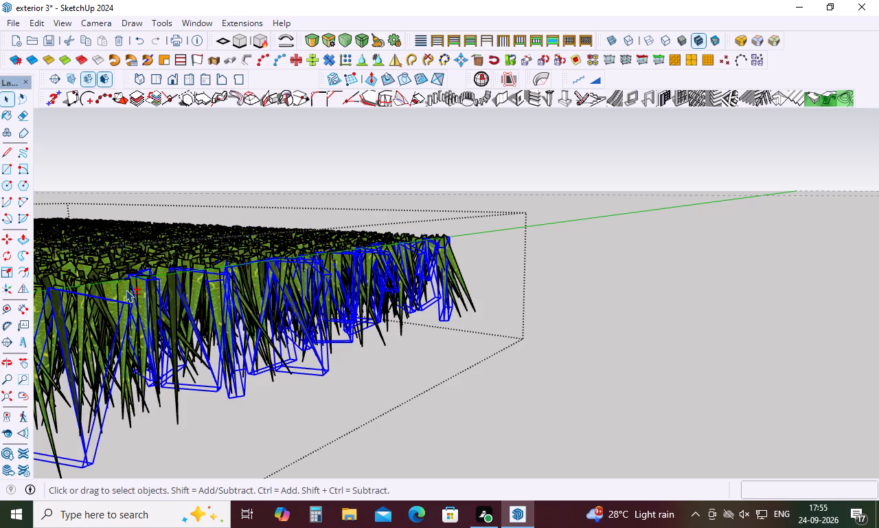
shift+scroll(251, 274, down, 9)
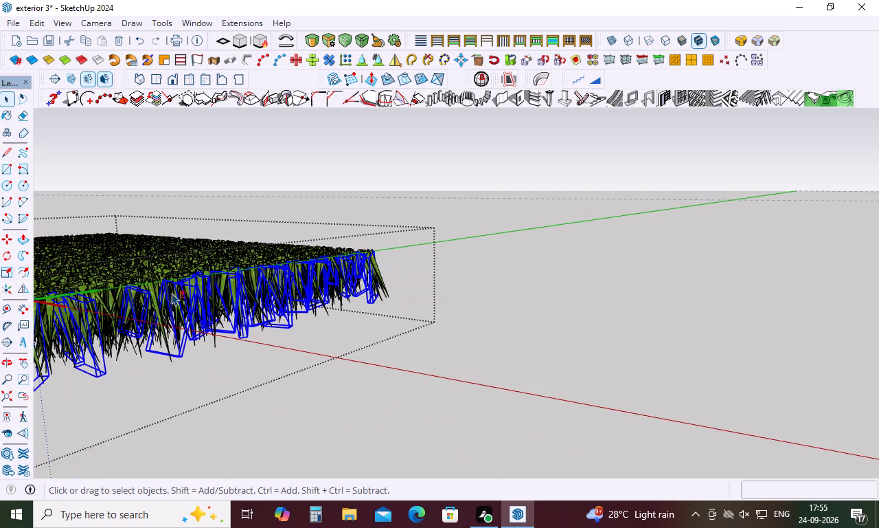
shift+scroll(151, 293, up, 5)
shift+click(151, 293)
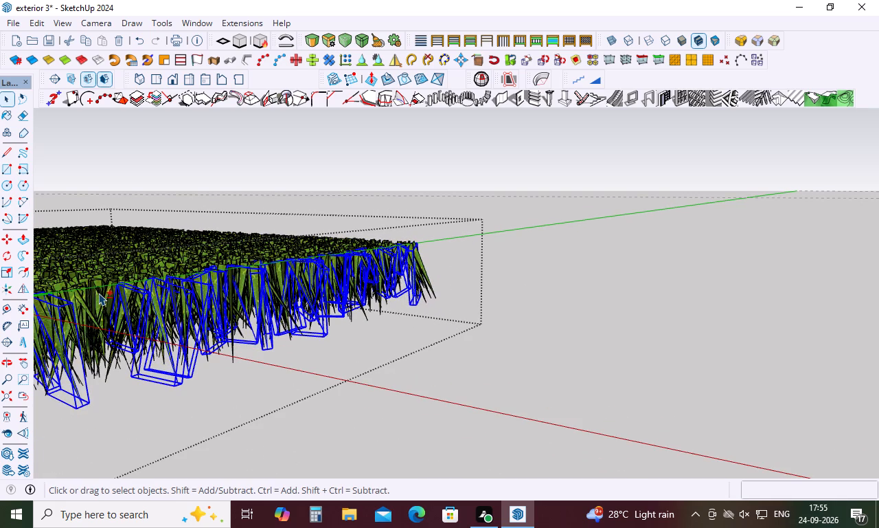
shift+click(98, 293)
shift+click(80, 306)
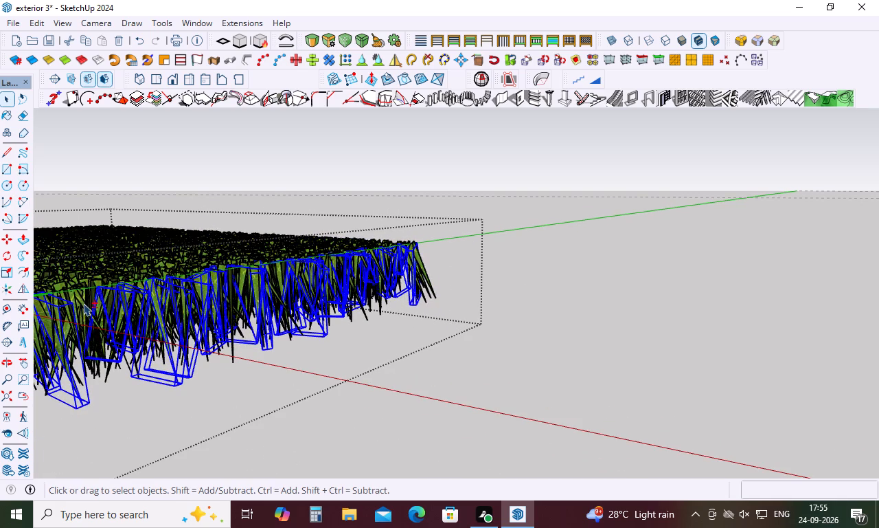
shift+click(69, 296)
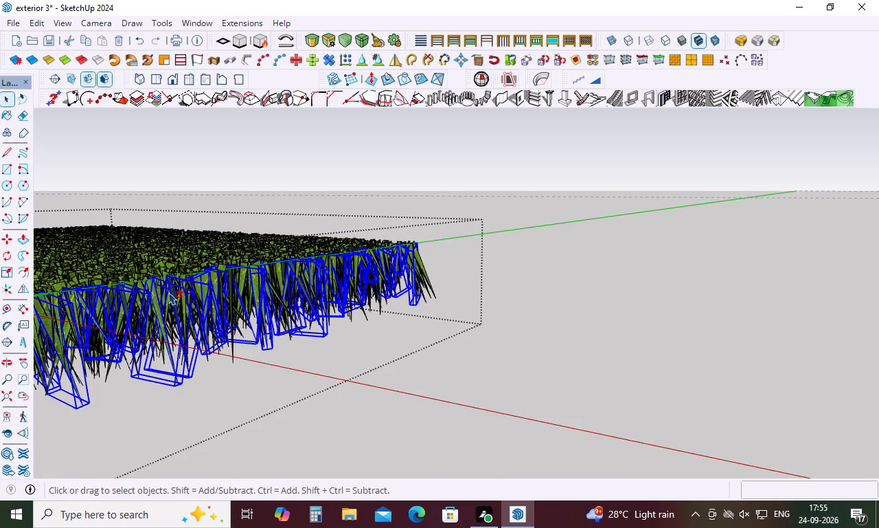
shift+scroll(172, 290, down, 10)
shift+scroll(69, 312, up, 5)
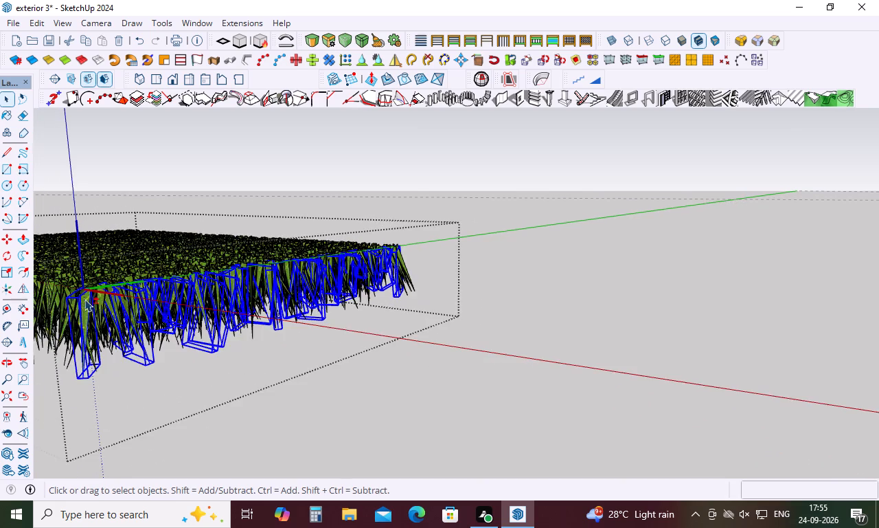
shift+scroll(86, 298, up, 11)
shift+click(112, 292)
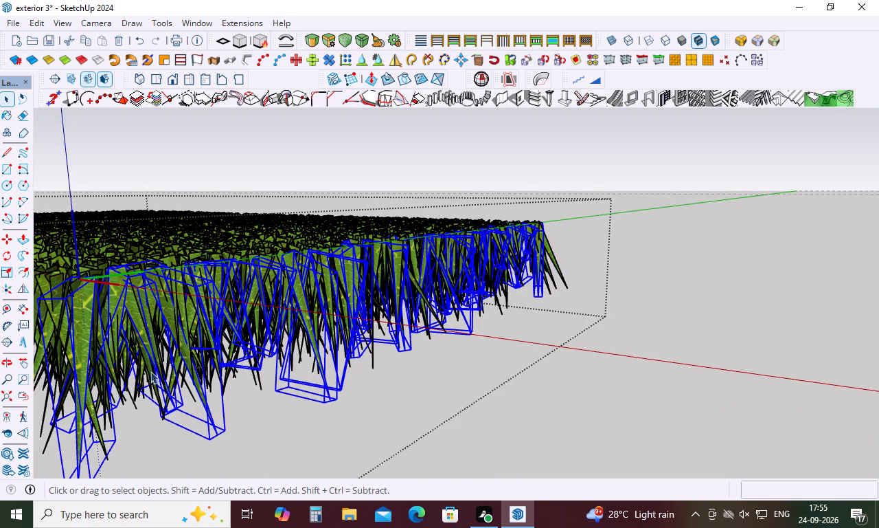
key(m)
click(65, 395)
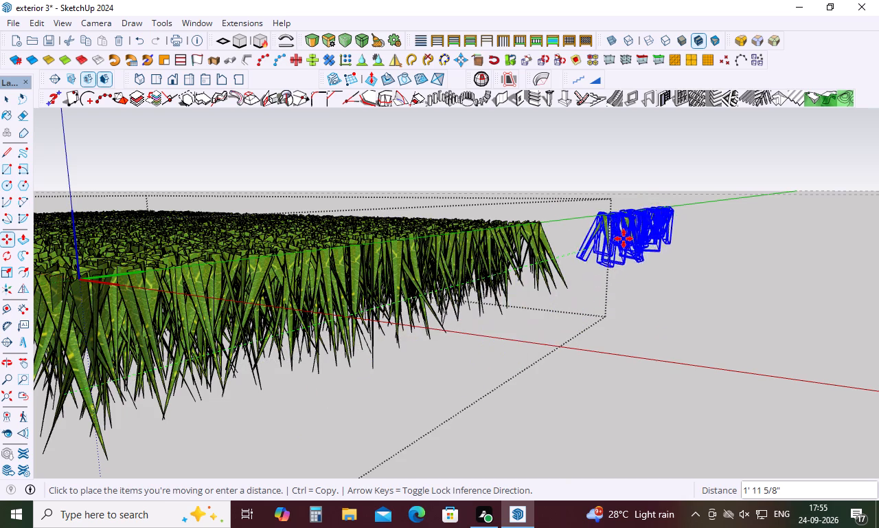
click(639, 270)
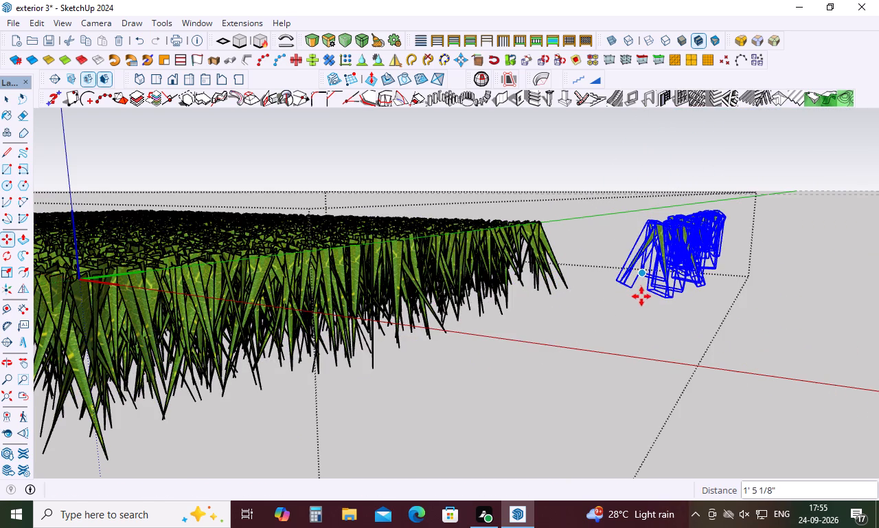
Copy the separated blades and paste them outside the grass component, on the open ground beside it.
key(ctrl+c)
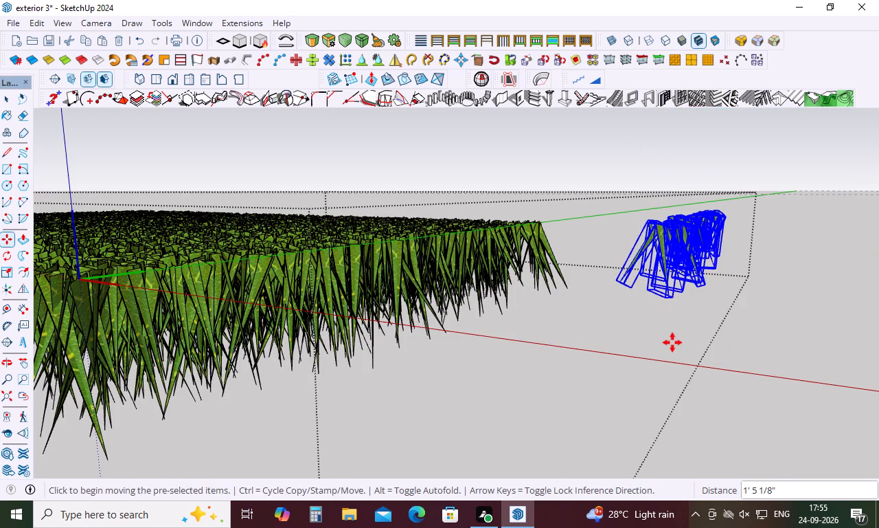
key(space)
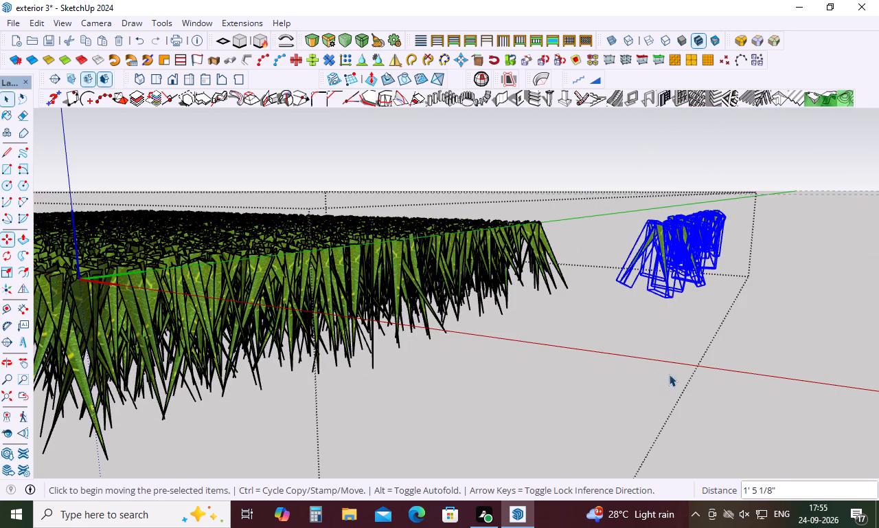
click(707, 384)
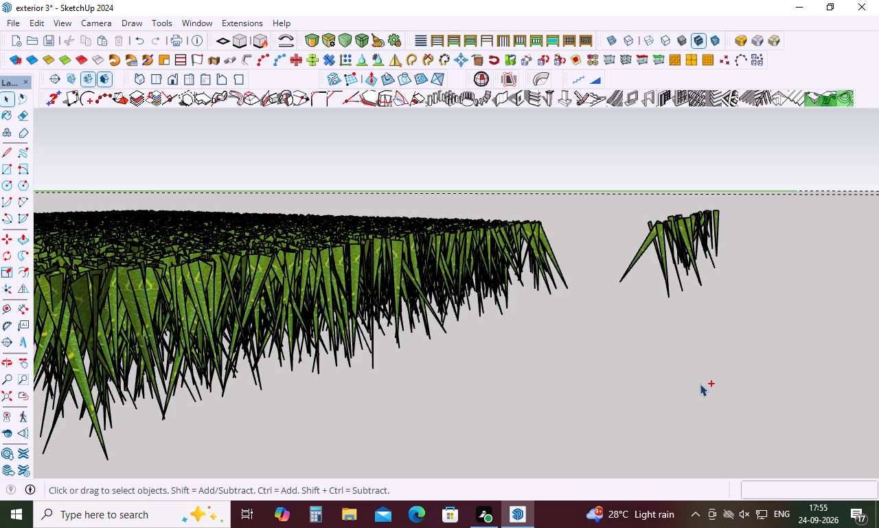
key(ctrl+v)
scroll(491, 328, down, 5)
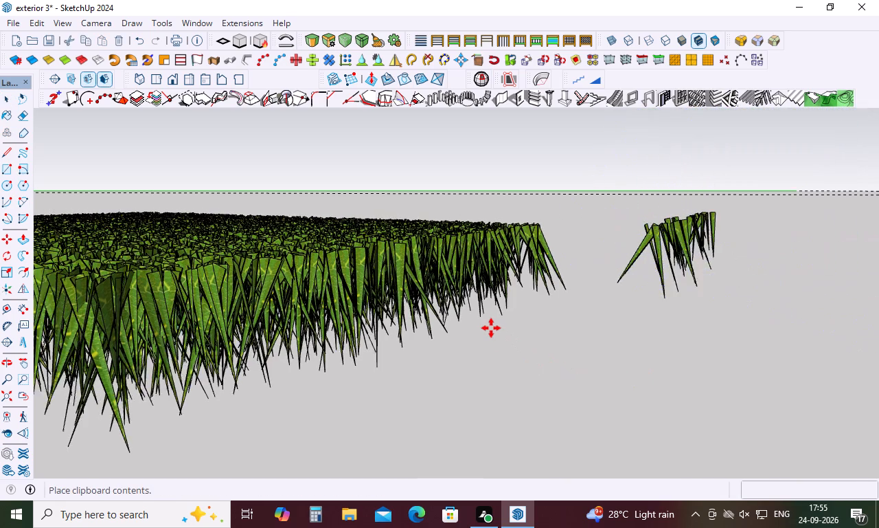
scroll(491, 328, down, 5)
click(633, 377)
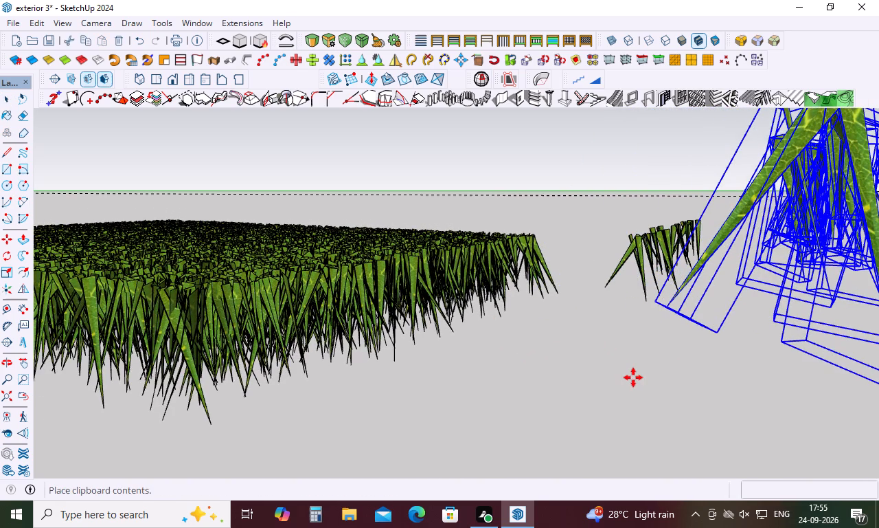
Delete the pasted blades together with the grass patch.
scroll(580, 361, down, 16)
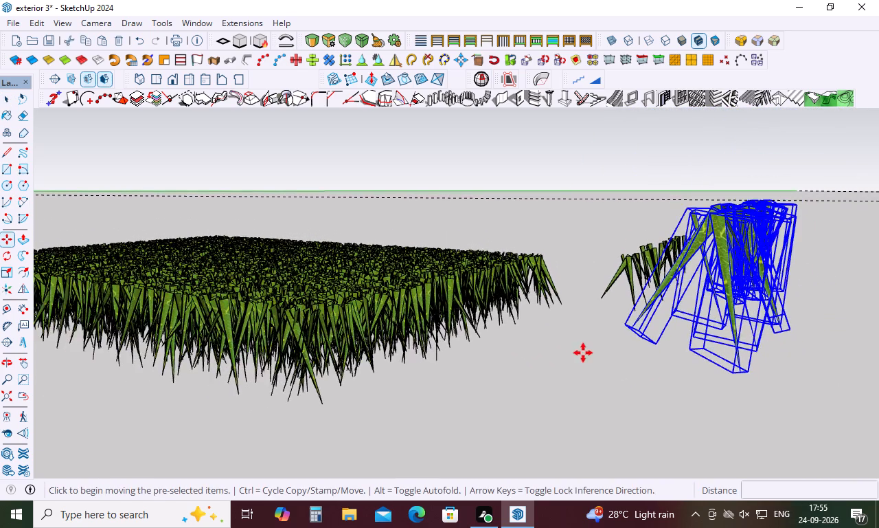
scroll(584, 352, down, 6)
middle_drag(746, 331, 580, 349)
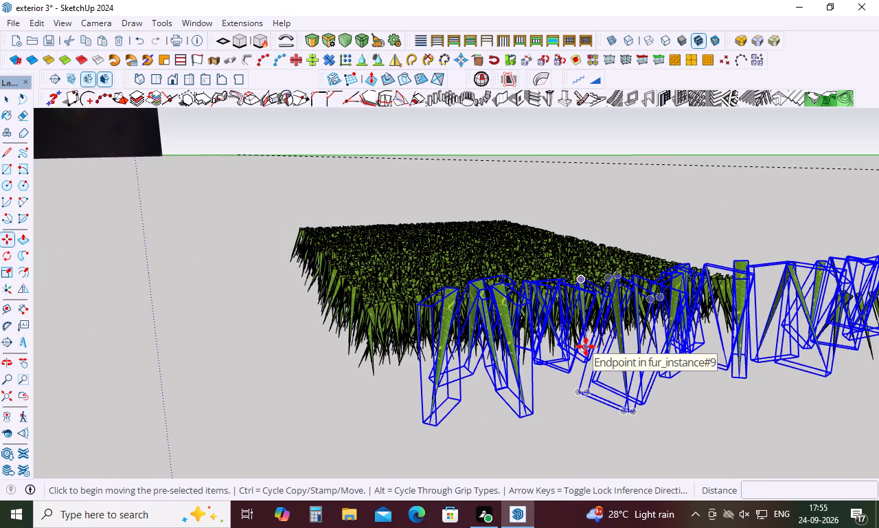
key(Delete)
key(Delete)
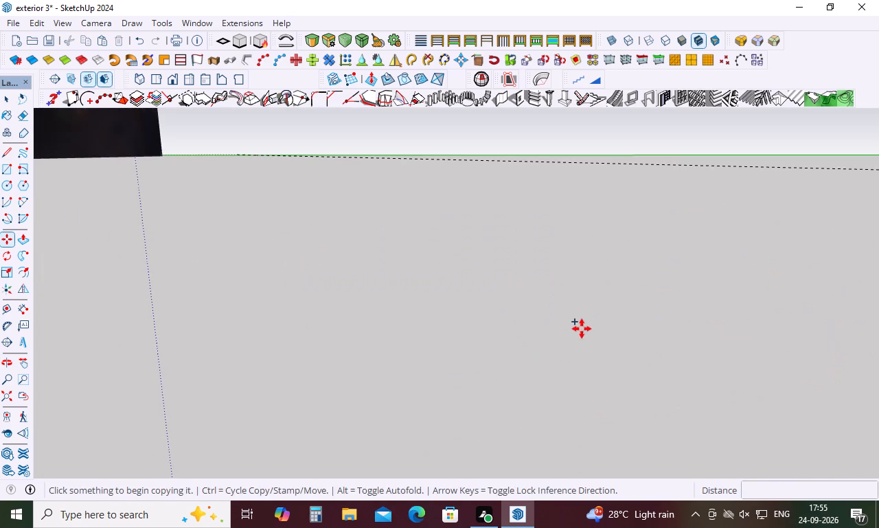
Examine the whole house from the front, beside the reference image.
scroll(544, 305, down, 16)
scroll(544, 305, down, 5)
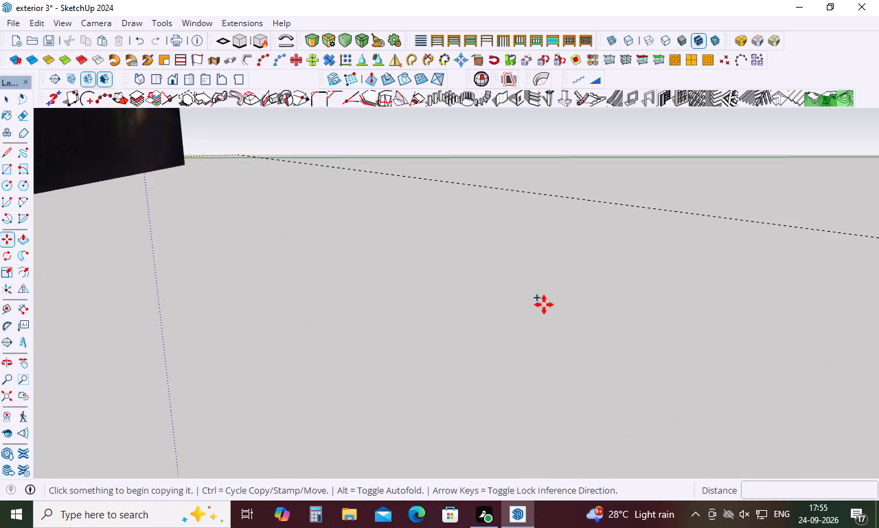
scroll(544, 305, down, 17)
scroll(544, 305, down, 12)
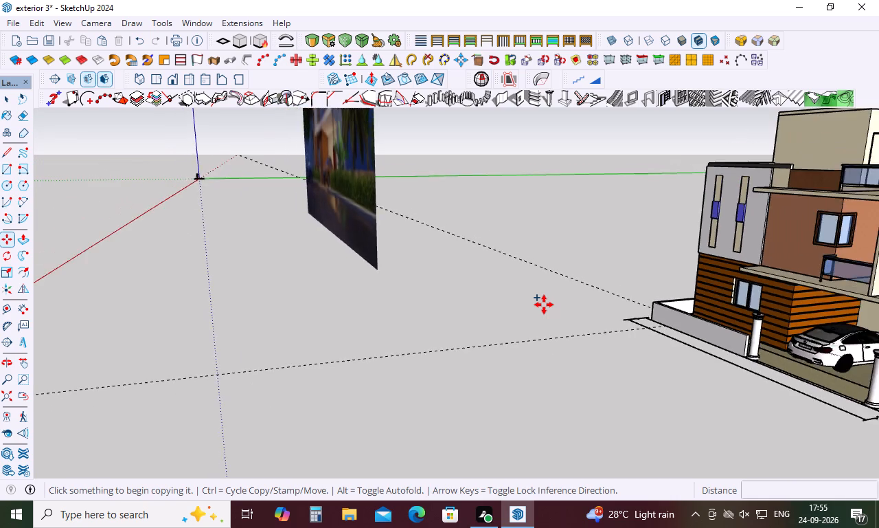
scroll(544, 305, down, 11)
middle_click(610, 361)
middle_drag(613, 366, 750, 394)
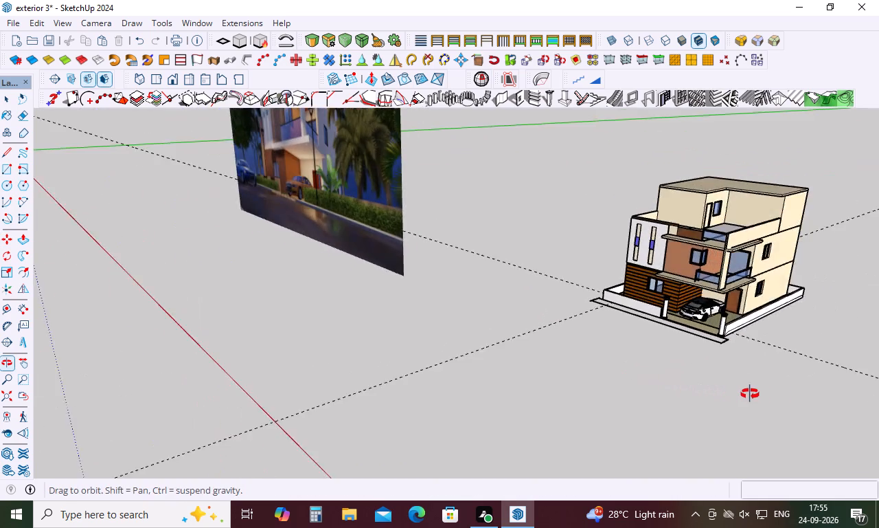
middle_drag(750, 394, 804, 392)
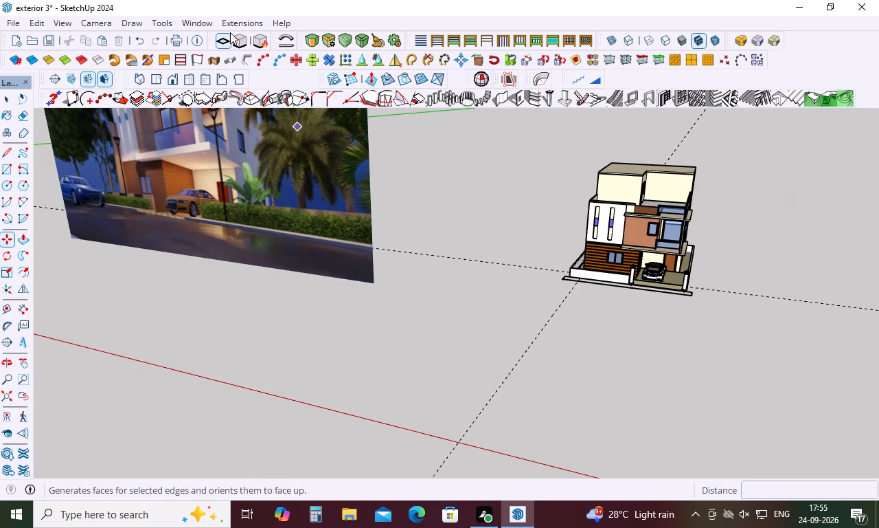
Search the 3D Warehouse for "bushes" in place of the grass search.
click(198, 23)
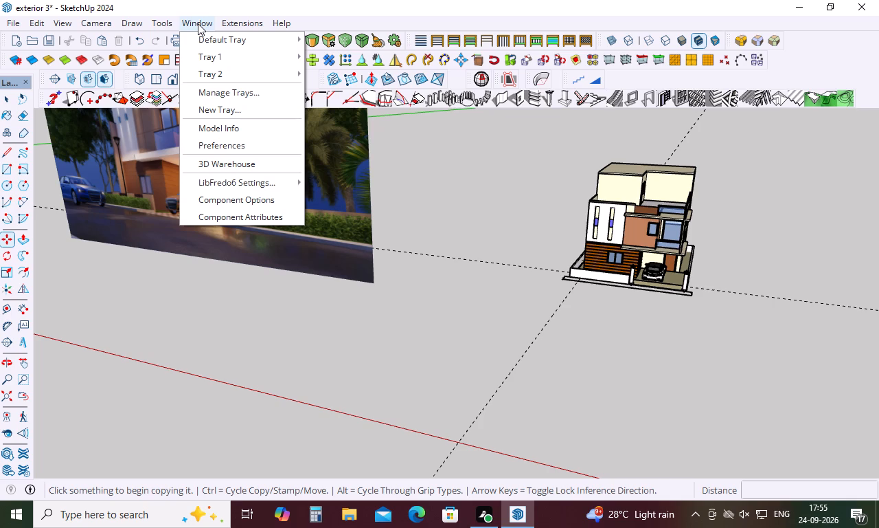
click(187, 161)
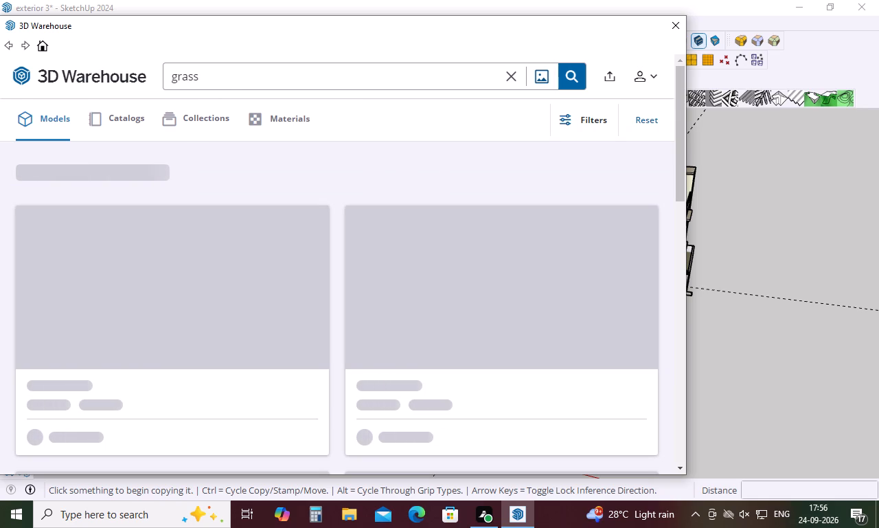
click(229, 83)
key(BackSpace)
key(BackSpace)
key(BackSpace)
key(BackSpace)
key(BackSpace)
key(BackSpace)
key(BackSpace)
key(BackSpace)
key(BackSpace)
key(BackSpace)
key(BackSpace)
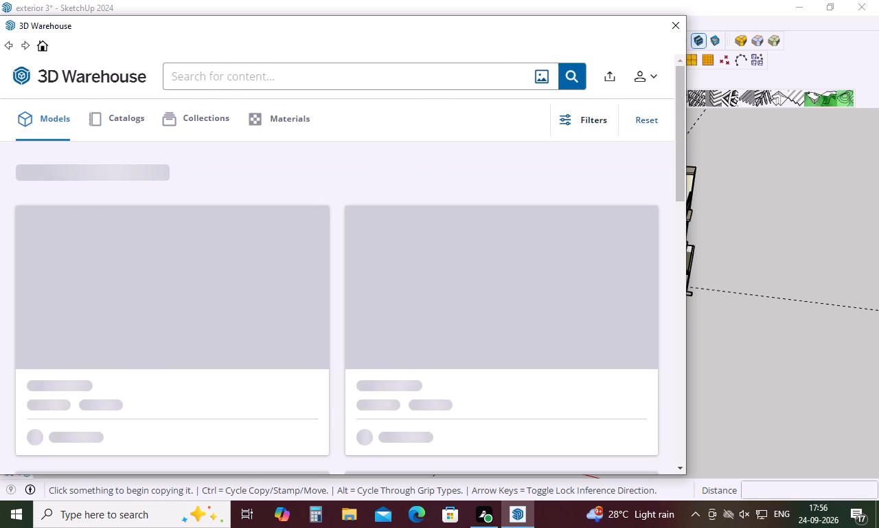
text(bu)
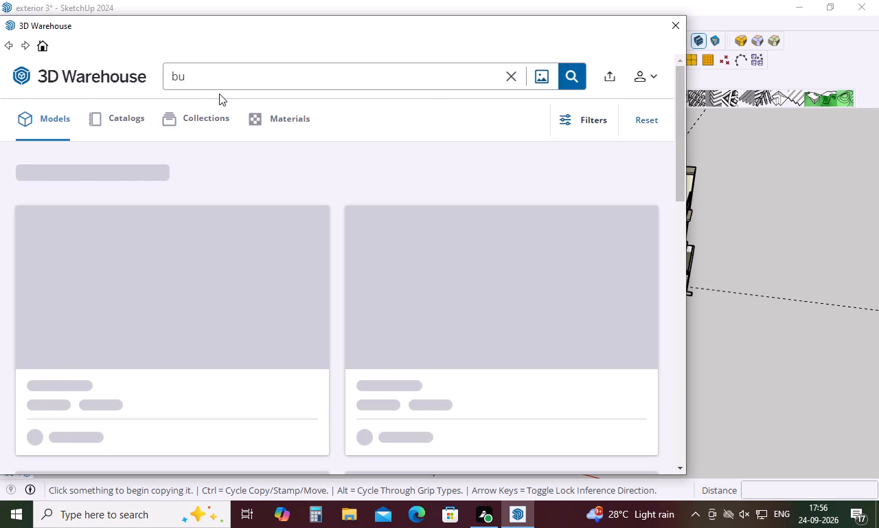
key(s)
text(hes)
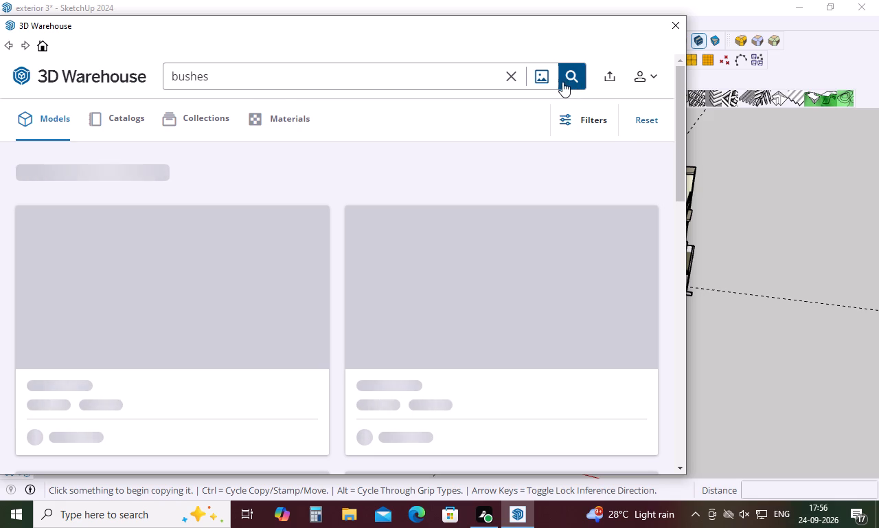
click(566, 79)
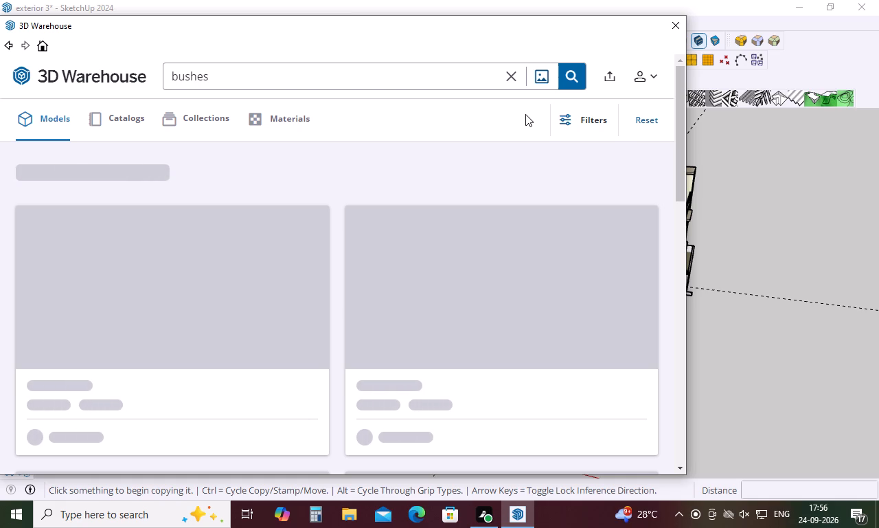
Search the 3D Warehouse for "plants" in place of the bushes search.
click(229, 85)
key(BackSpace)
key(BackSpace)
key(BackSpace)
key(BackSpace)
key(BackSpace)
key(BackSpace)
key(BackSpace)
key(BackSpace)
key(BackSpace)
key(BackSpace)
key(BackSpace)
key(BackSpace)
key(p)
key(l)
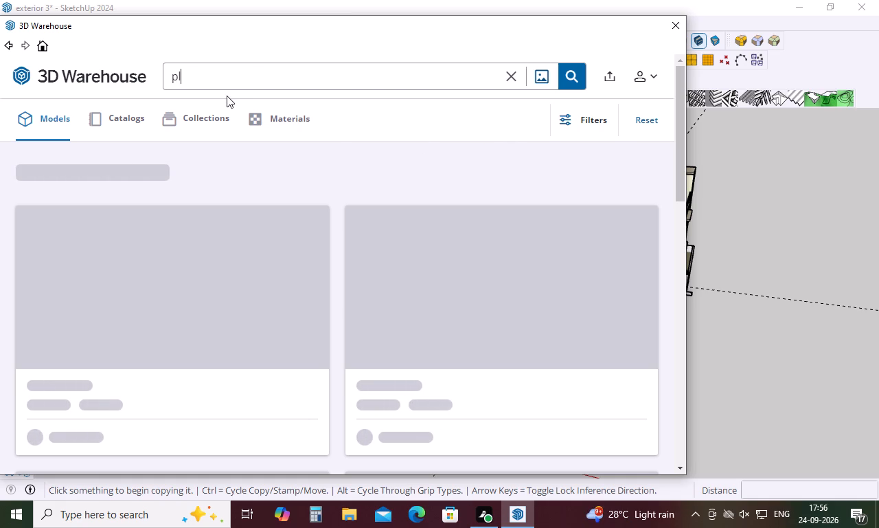
key(a)
key(n)
text(td)
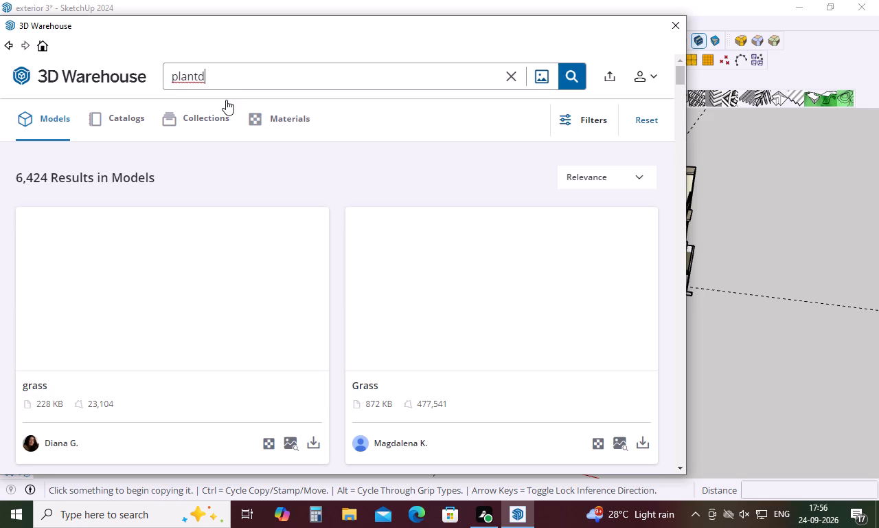
key(BackSpace)
key(s)
click(579, 78)
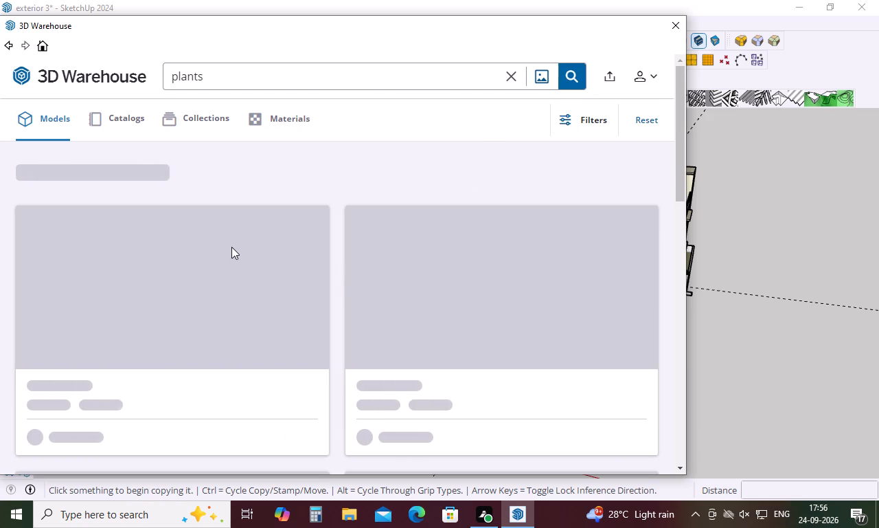
Look through the bush and grass models in the search results for suitable landscaping.
scroll(231, 248, down, 10)
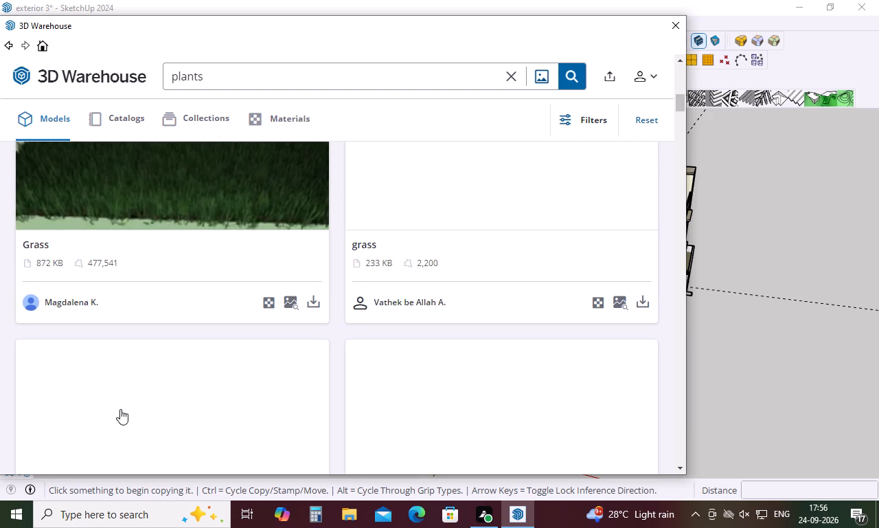
scroll(304, 303, down, 2)
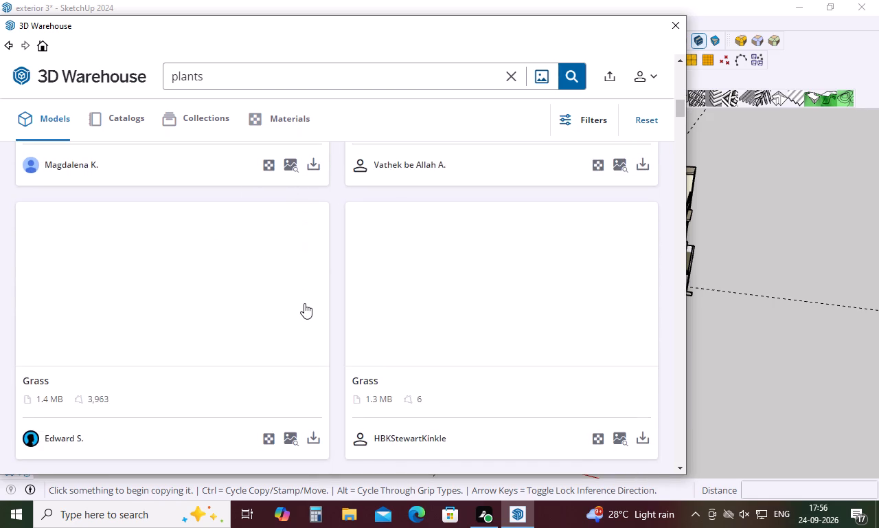
scroll(304, 303, up, 5)
scroll(304, 303, down, 8)
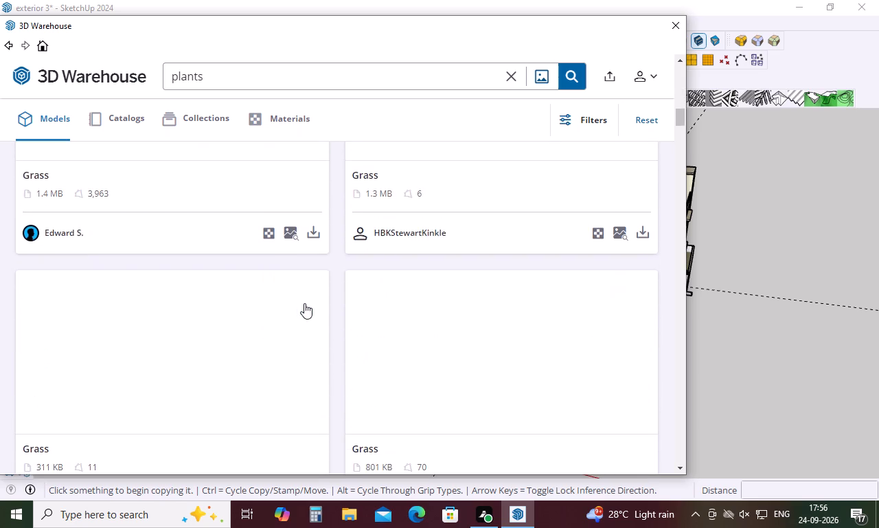
scroll(304, 303, up, 10)
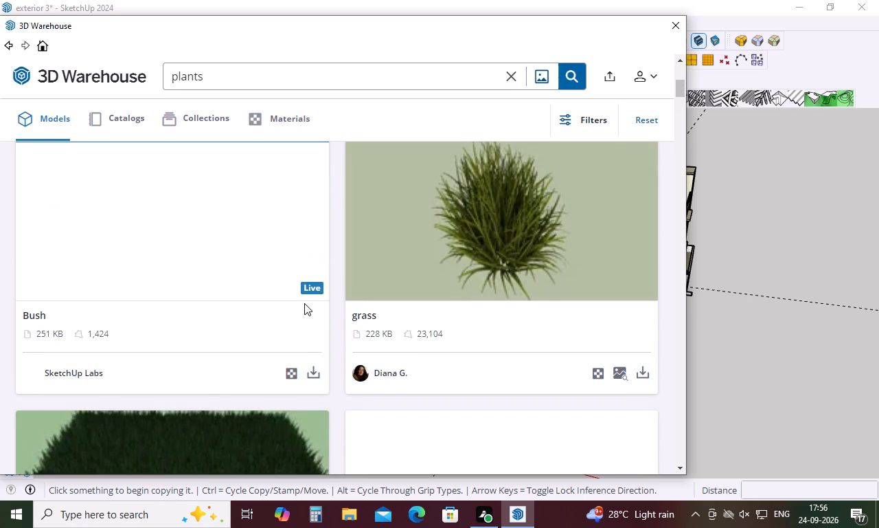
scroll(304, 303, down, 13)
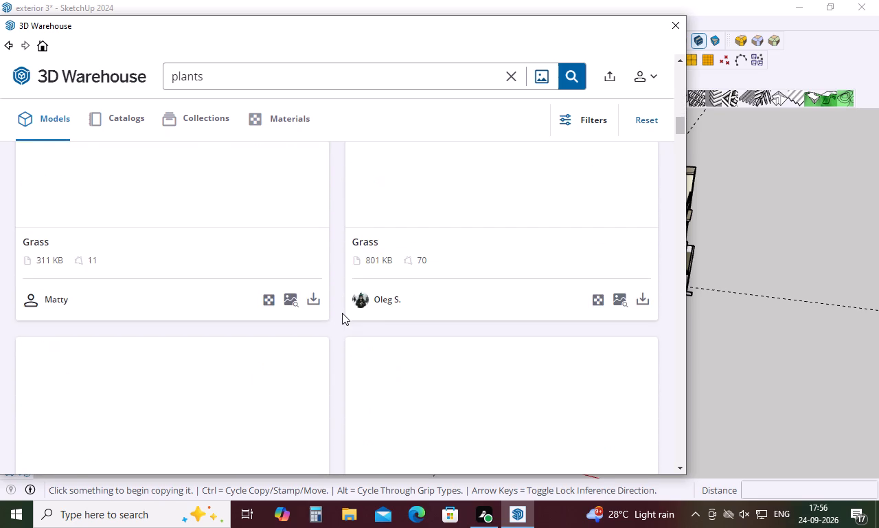
scroll(407, 331, down, 5)
scroll(410, 332, up, 16)
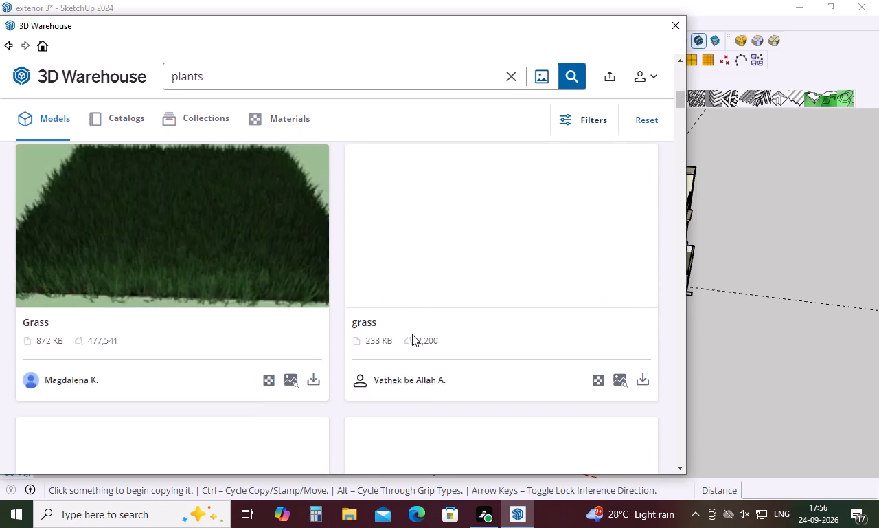
scroll(412, 334, up, 10)
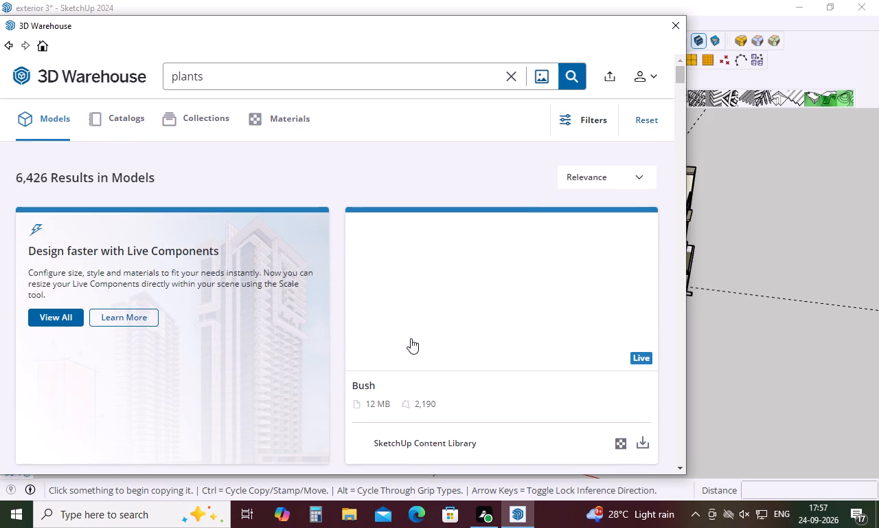
key(Escape)
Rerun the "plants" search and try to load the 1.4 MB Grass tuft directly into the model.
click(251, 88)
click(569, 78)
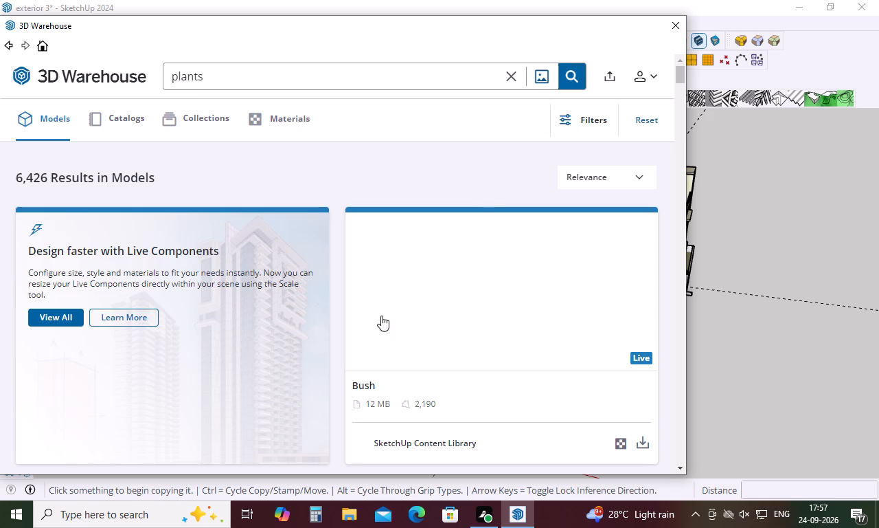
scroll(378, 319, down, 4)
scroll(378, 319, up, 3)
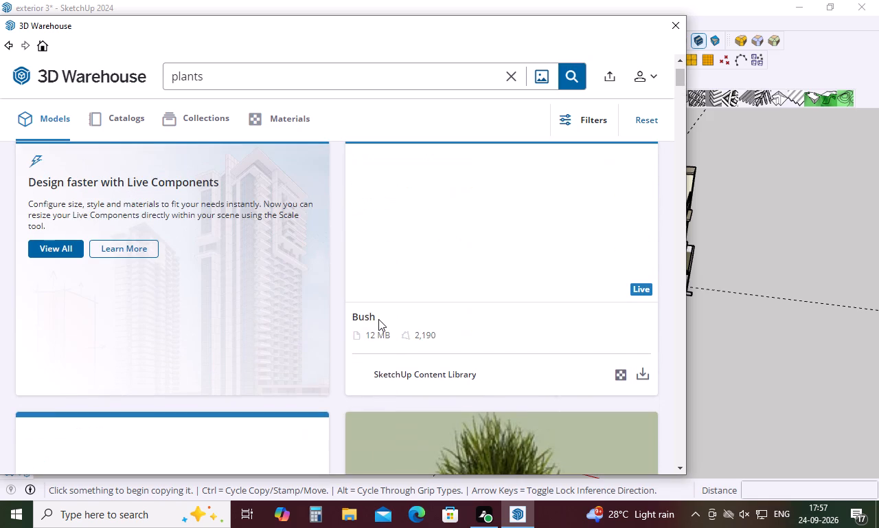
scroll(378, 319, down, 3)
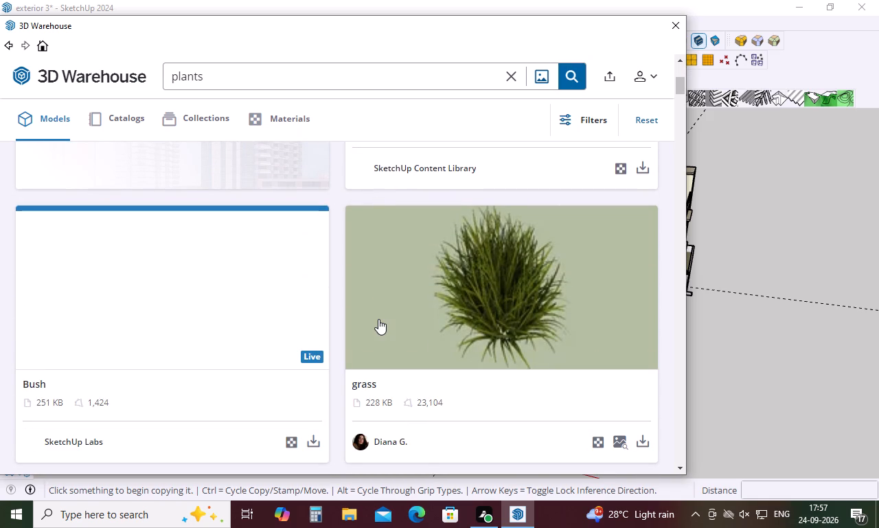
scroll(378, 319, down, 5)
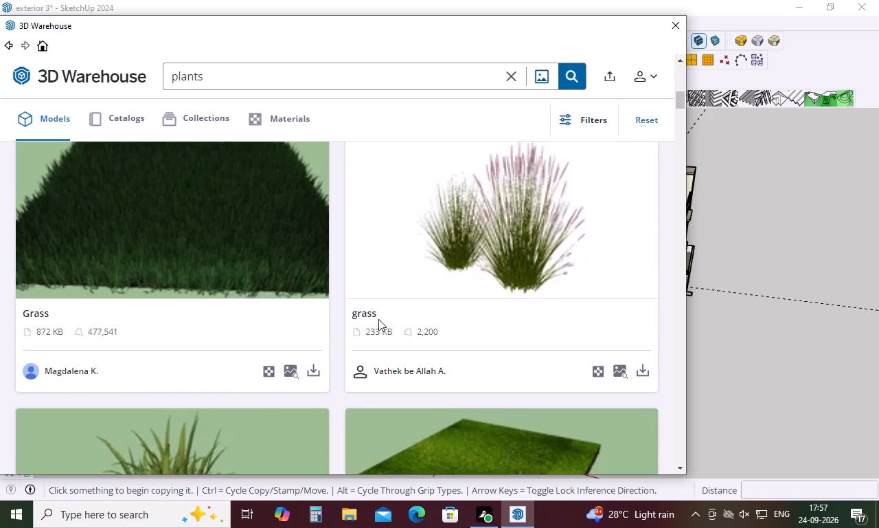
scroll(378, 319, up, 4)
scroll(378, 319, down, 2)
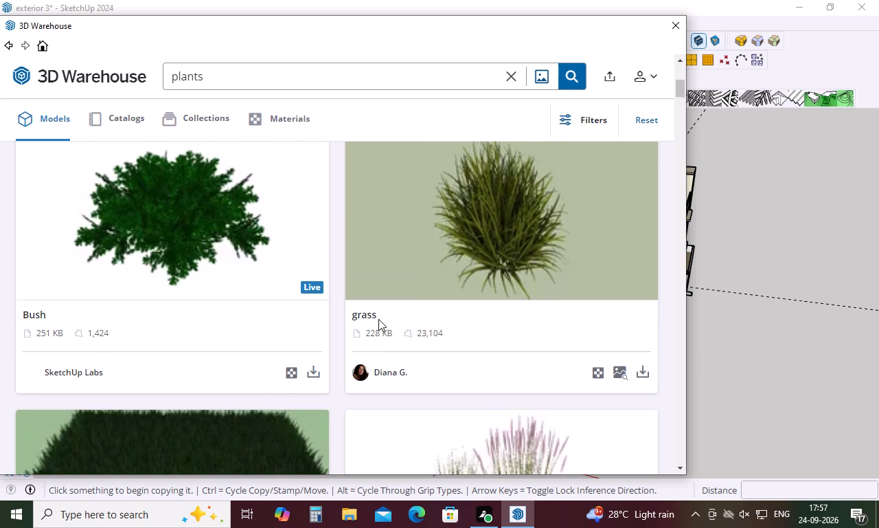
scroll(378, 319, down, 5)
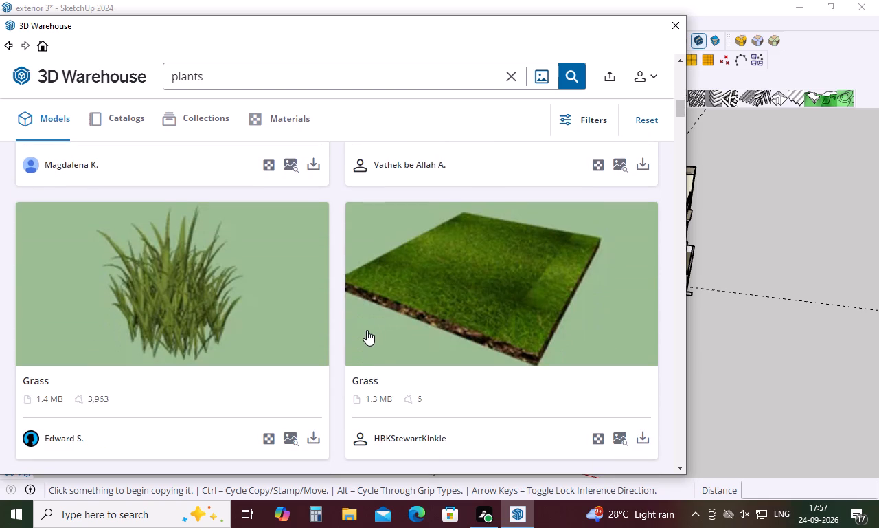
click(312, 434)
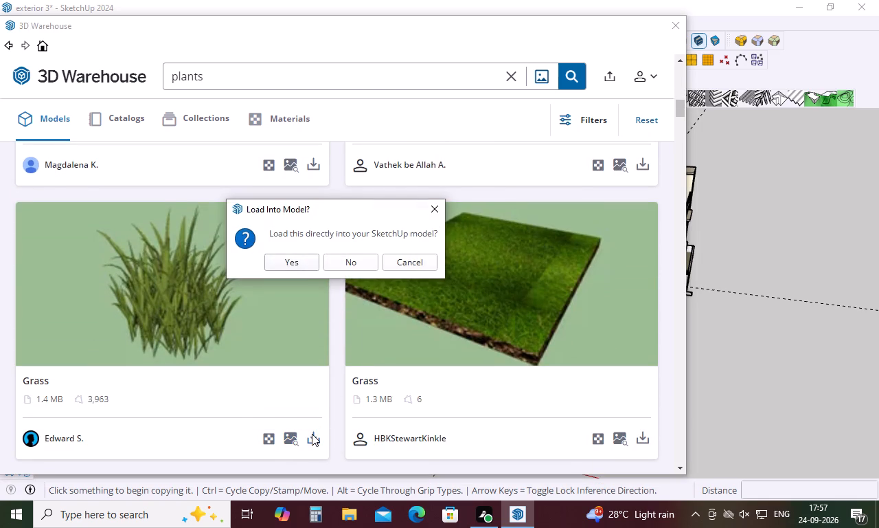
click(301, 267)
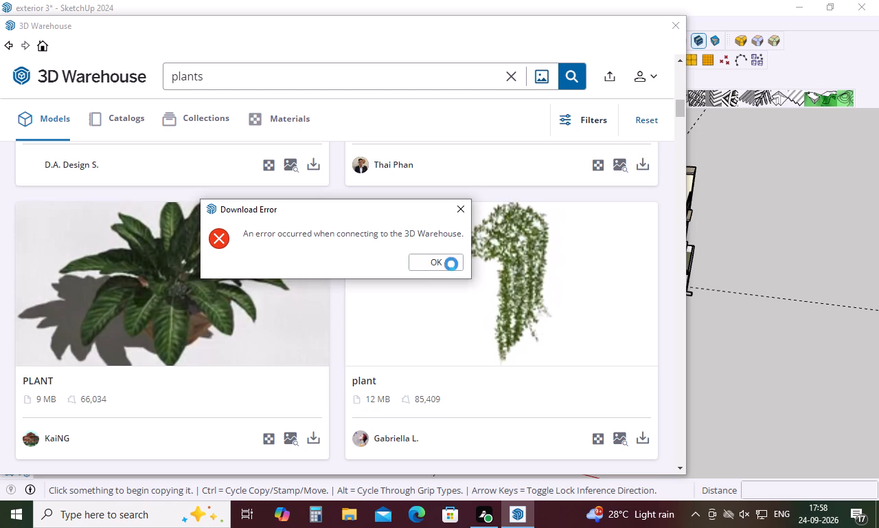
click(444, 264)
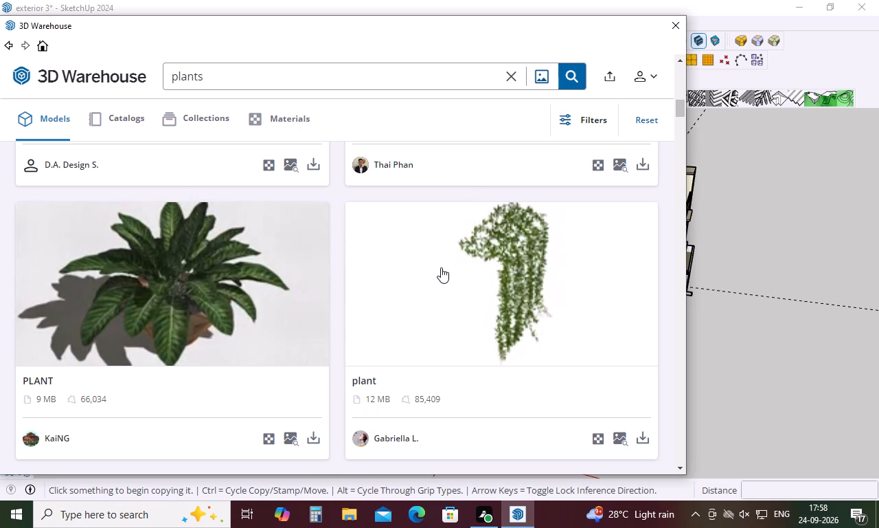
Find the 5.5 MB plant model with leafy plants in a long white planter box and load it directly into the model.
scroll(352, 313, down, 8)
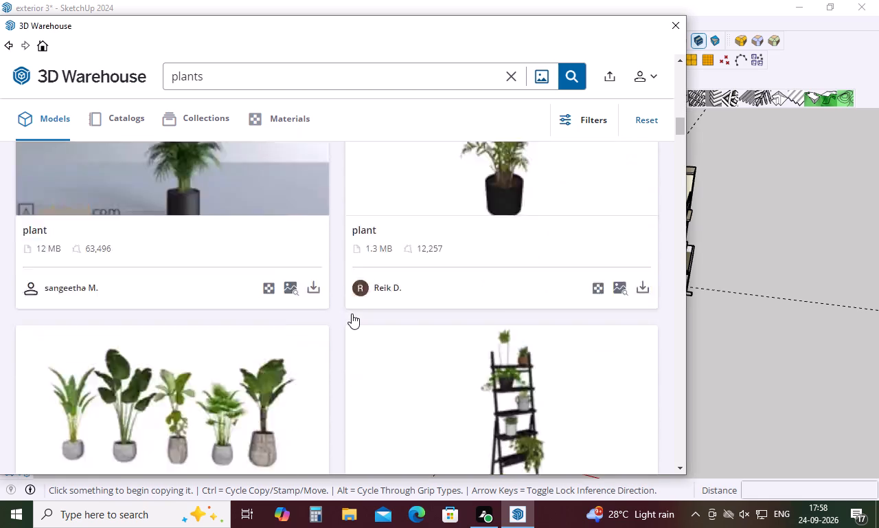
scroll(352, 313, down, 8)
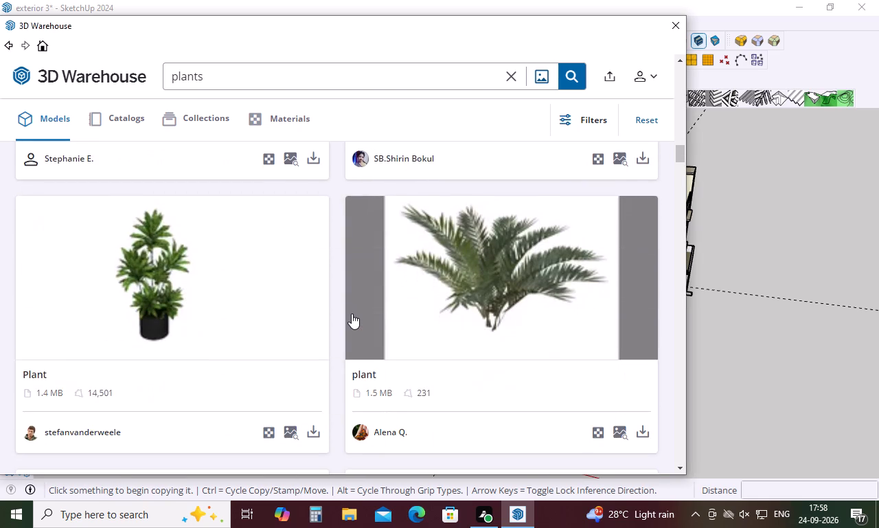
scroll(352, 313, down, 5)
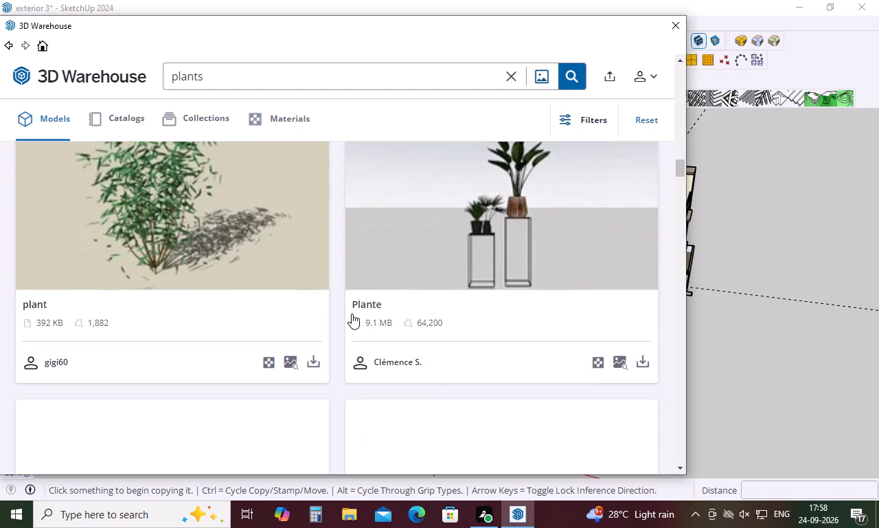
scroll(352, 313, down, 5)
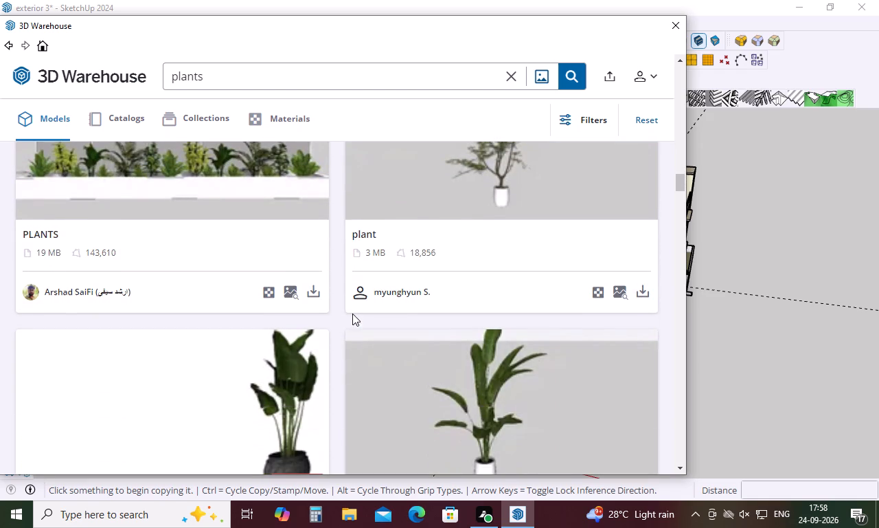
scroll(352, 313, up, 4)
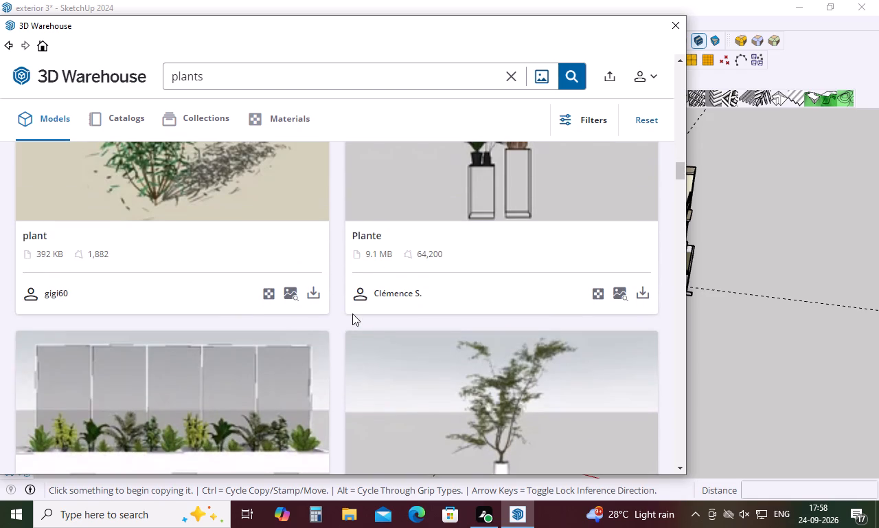
scroll(352, 313, down, 11)
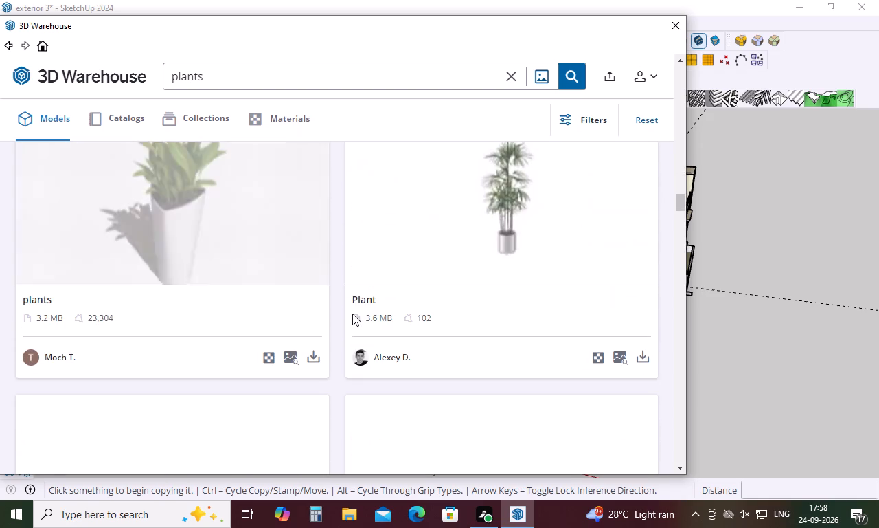
scroll(352, 313, down, 4)
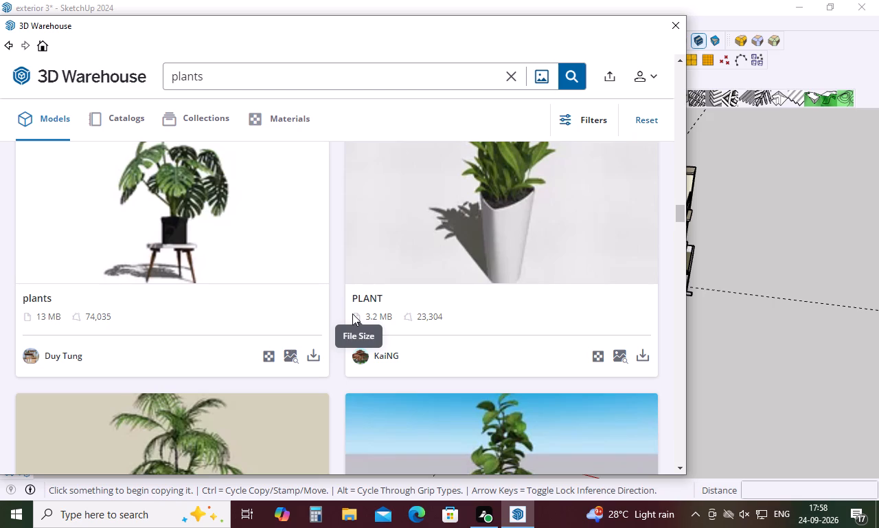
scroll(379, 294, down, 12)
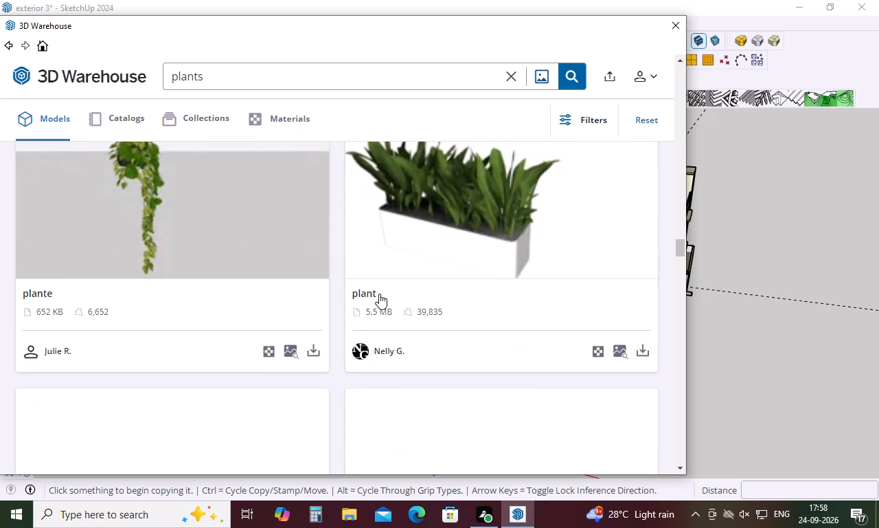
click(493, 232)
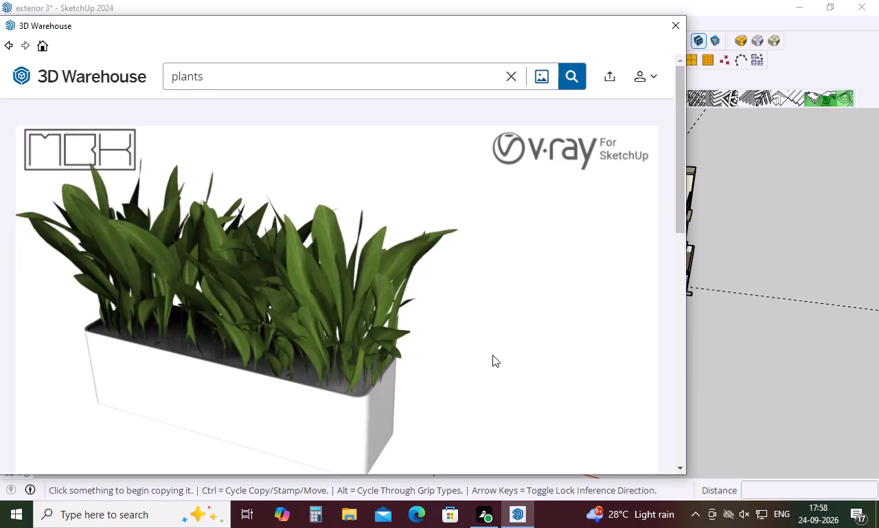
scroll(406, 302, down, 3)
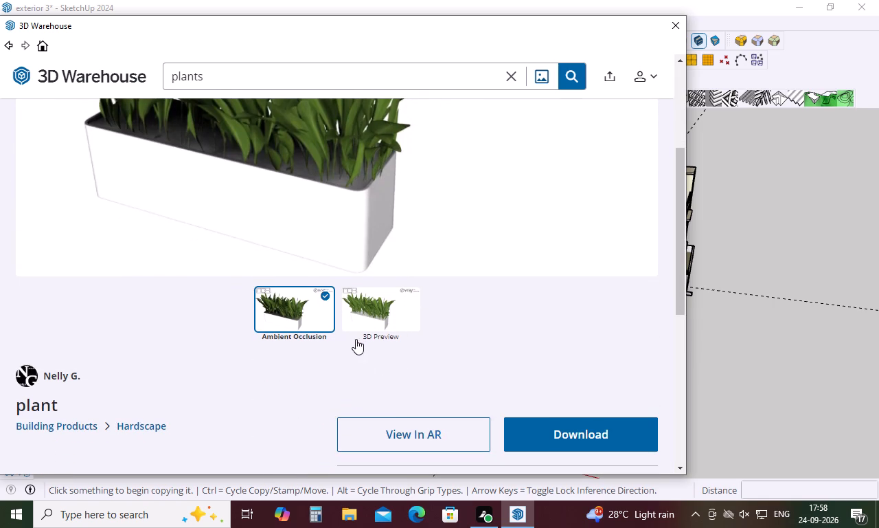
click(540, 430)
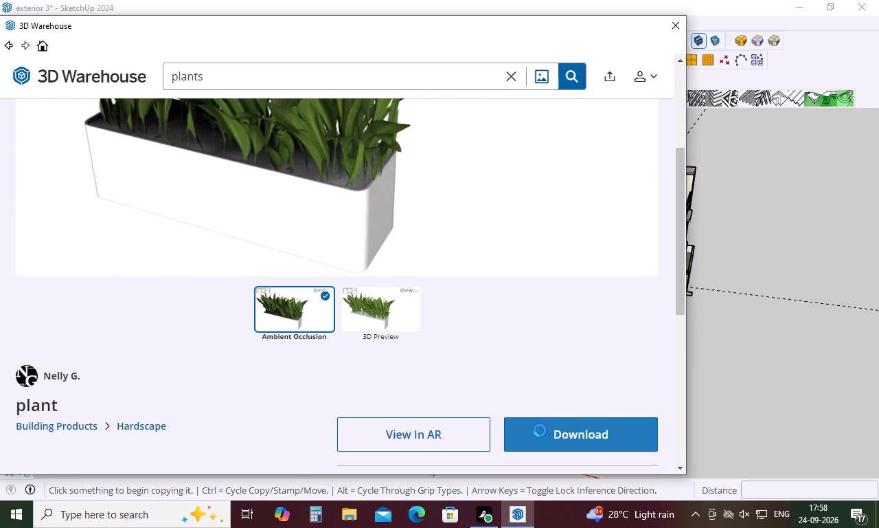
click(288, 257)
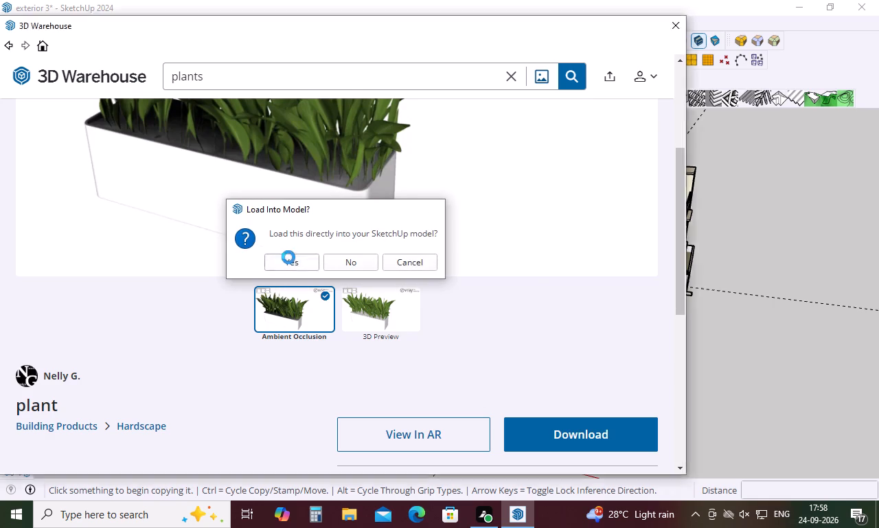
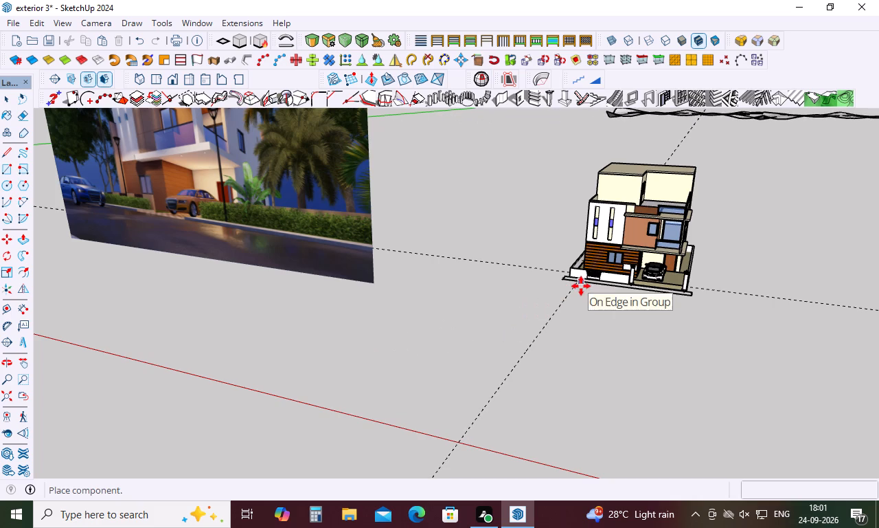
Place the loaded planter component against the front boundary wall near its outer corner.
scroll(584, 285, up, 20)
scroll(586, 276, up, 6)
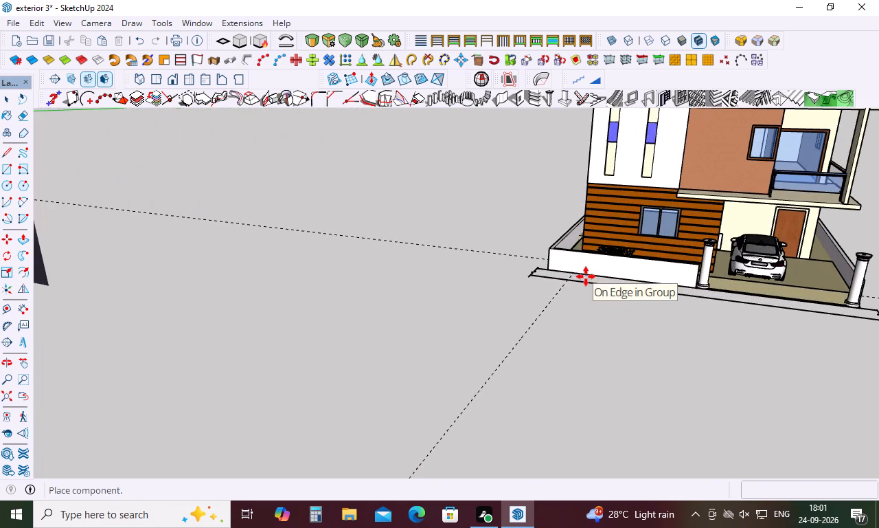
click(534, 286)
click(567, 349)
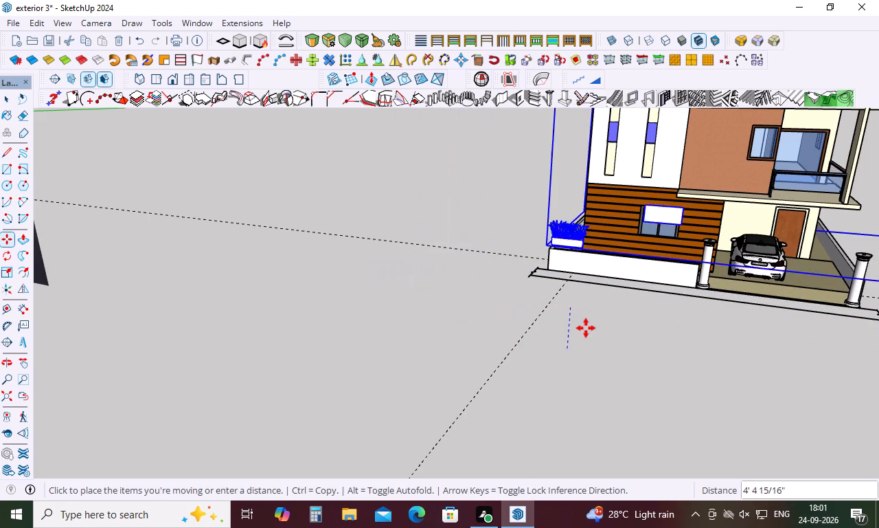
key(Escape)
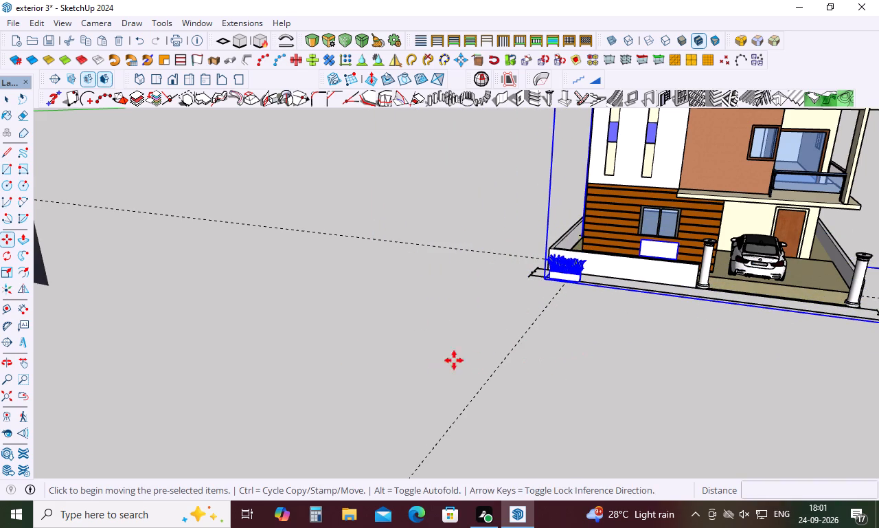
Move the whole planter component away from the boundary wall onto the open ground beside the house.
click(574, 285)
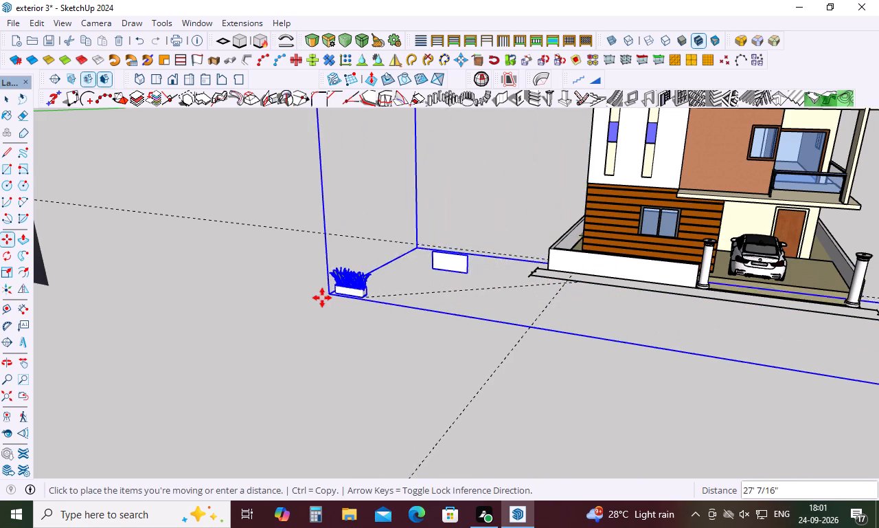
click(317, 298)
key(space)
click(317, 369)
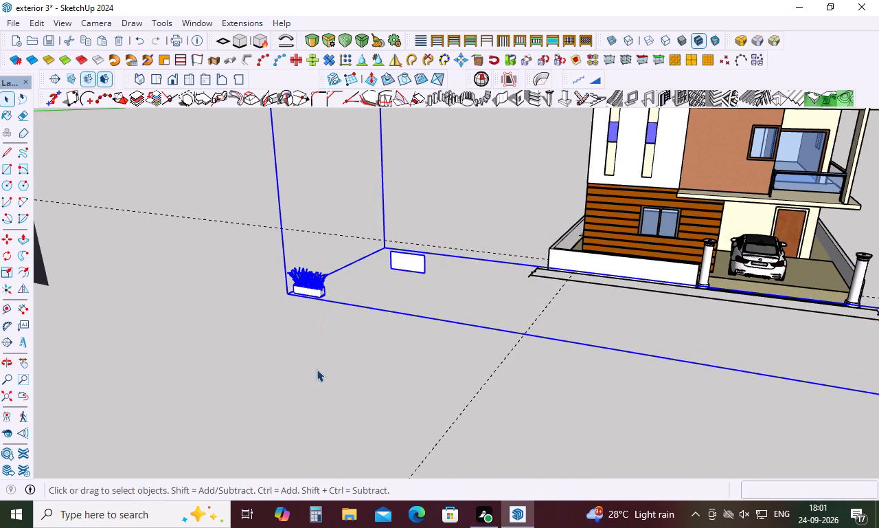
Open the planter component for editing and delete the separate white rectangular panel behind the planter.
click(394, 262)
double_click(395, 261)
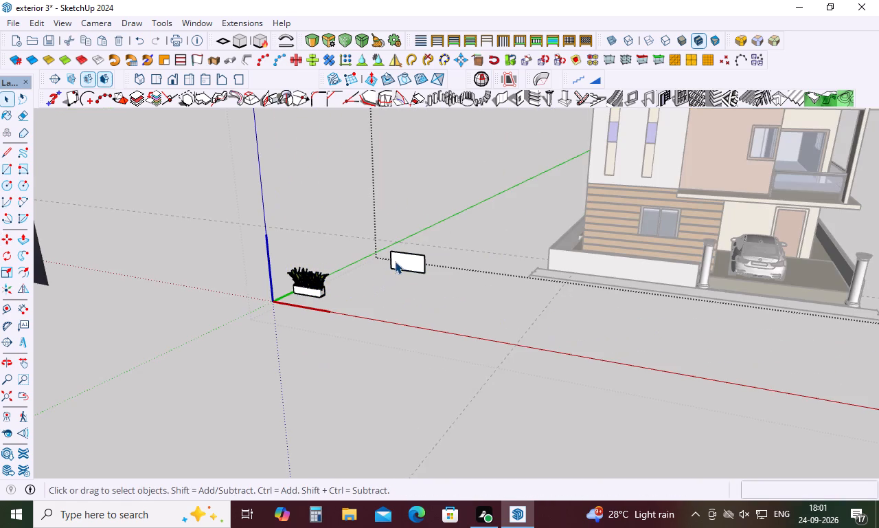
click(402, 258)
key(Delete)
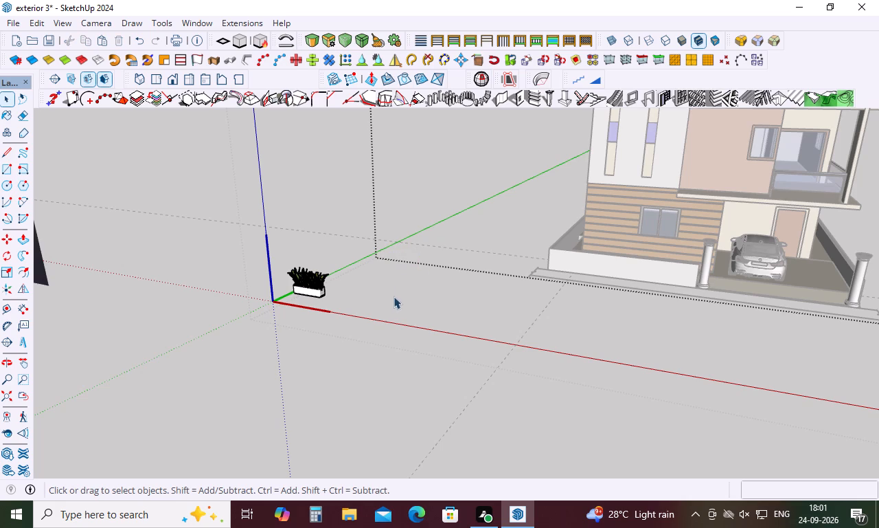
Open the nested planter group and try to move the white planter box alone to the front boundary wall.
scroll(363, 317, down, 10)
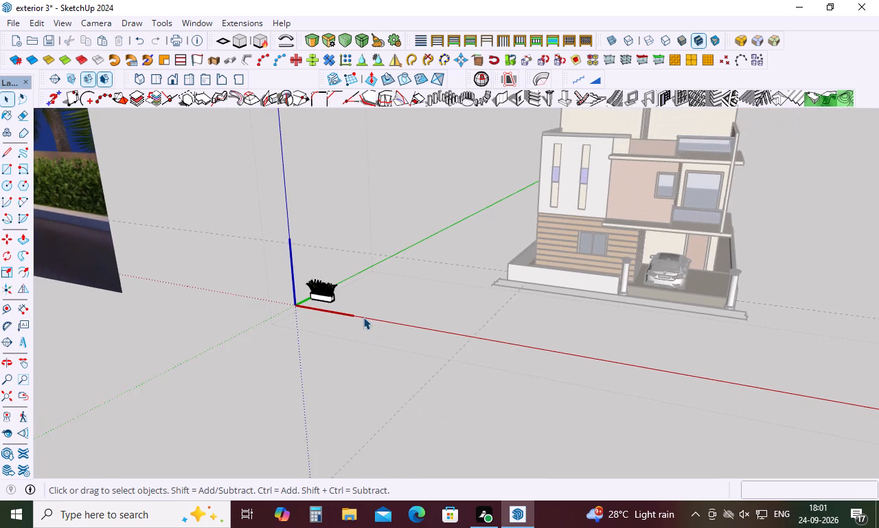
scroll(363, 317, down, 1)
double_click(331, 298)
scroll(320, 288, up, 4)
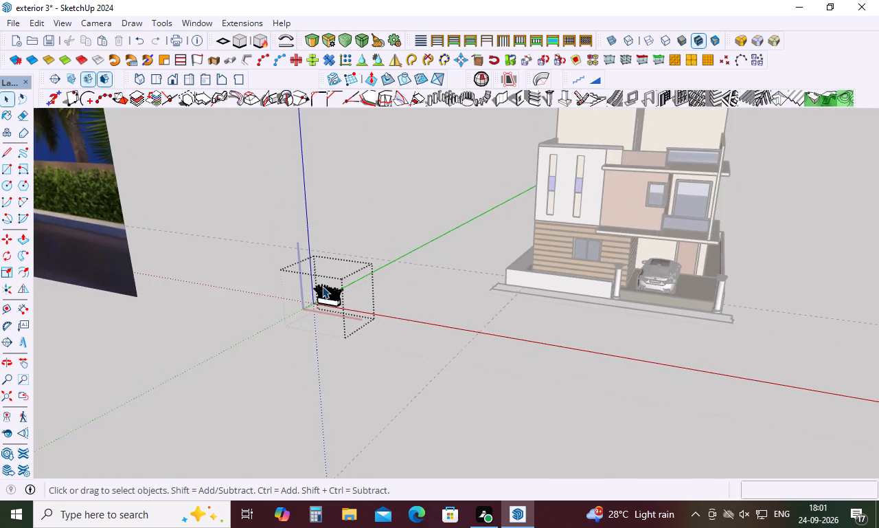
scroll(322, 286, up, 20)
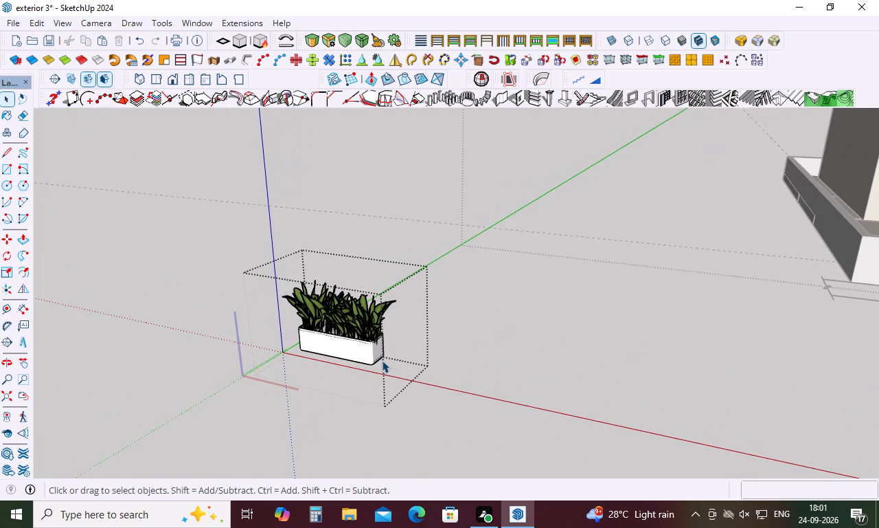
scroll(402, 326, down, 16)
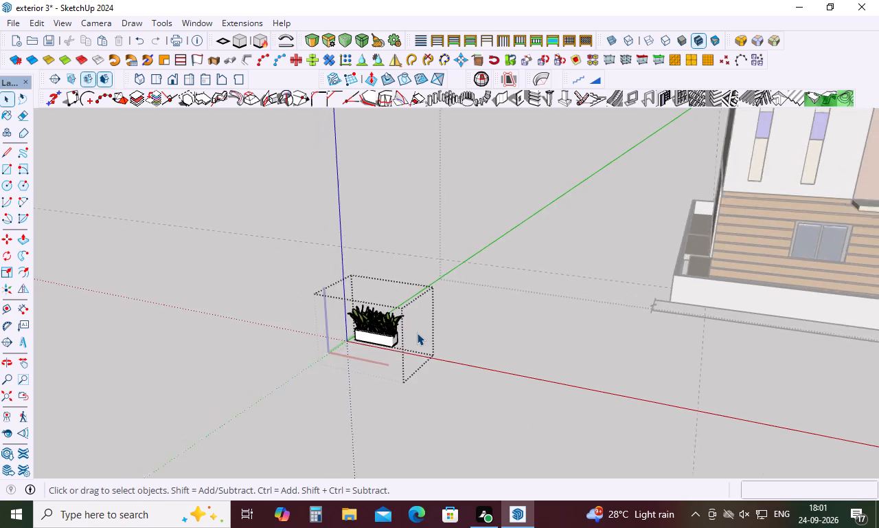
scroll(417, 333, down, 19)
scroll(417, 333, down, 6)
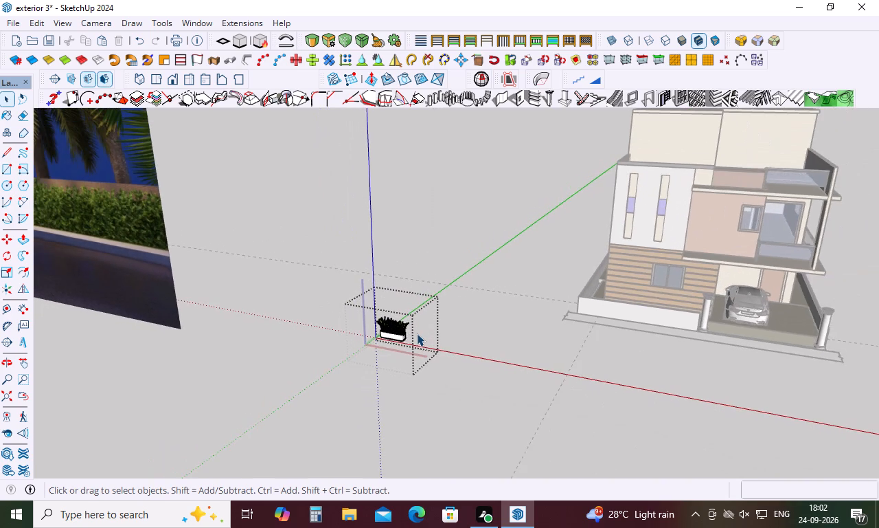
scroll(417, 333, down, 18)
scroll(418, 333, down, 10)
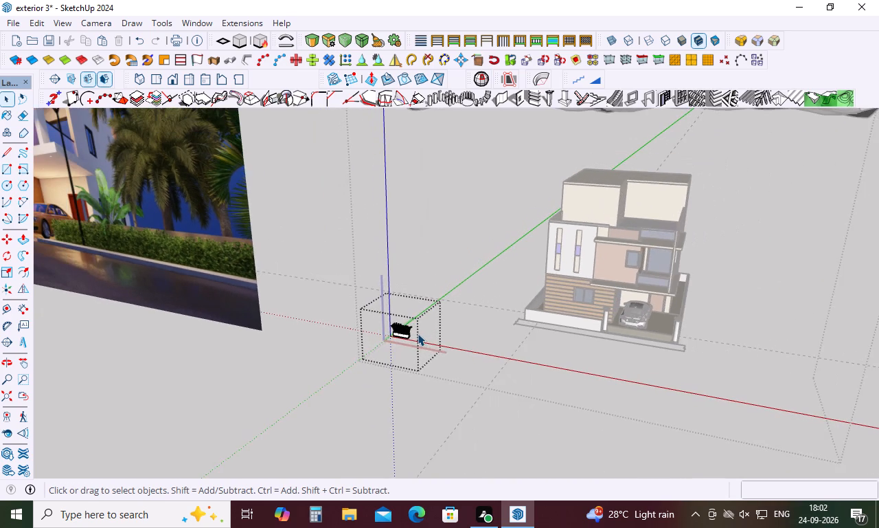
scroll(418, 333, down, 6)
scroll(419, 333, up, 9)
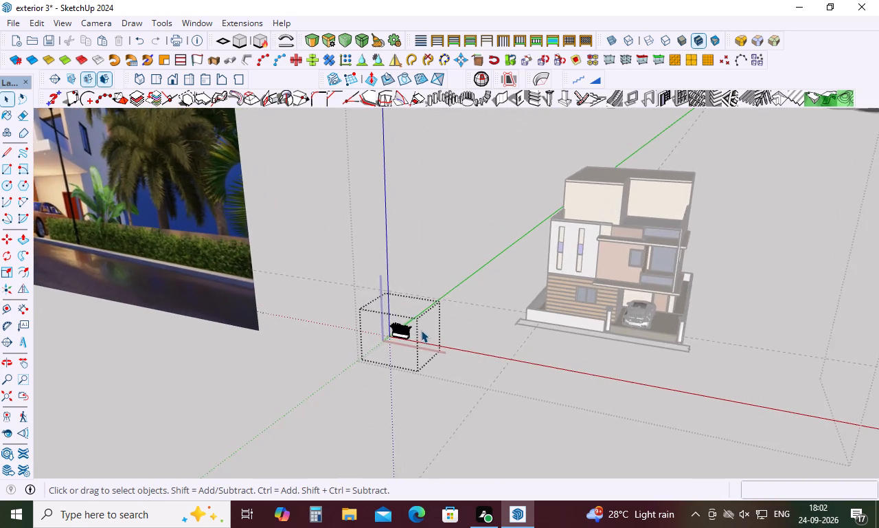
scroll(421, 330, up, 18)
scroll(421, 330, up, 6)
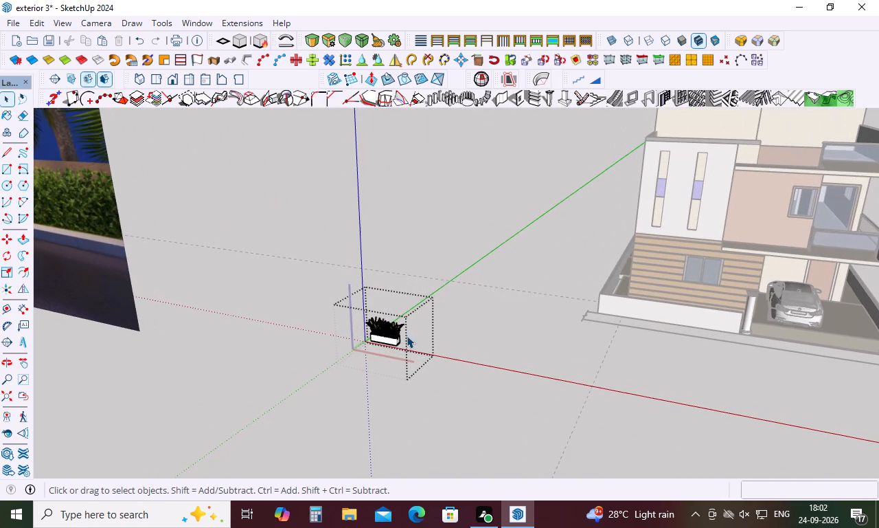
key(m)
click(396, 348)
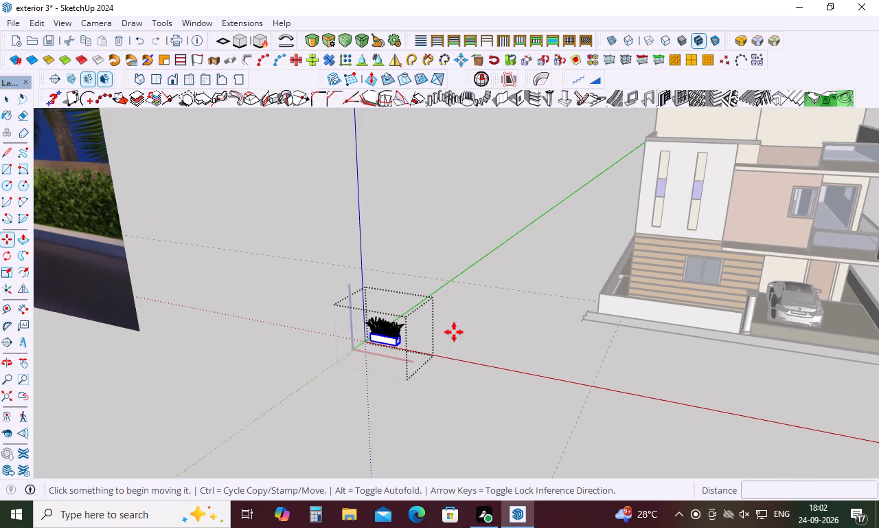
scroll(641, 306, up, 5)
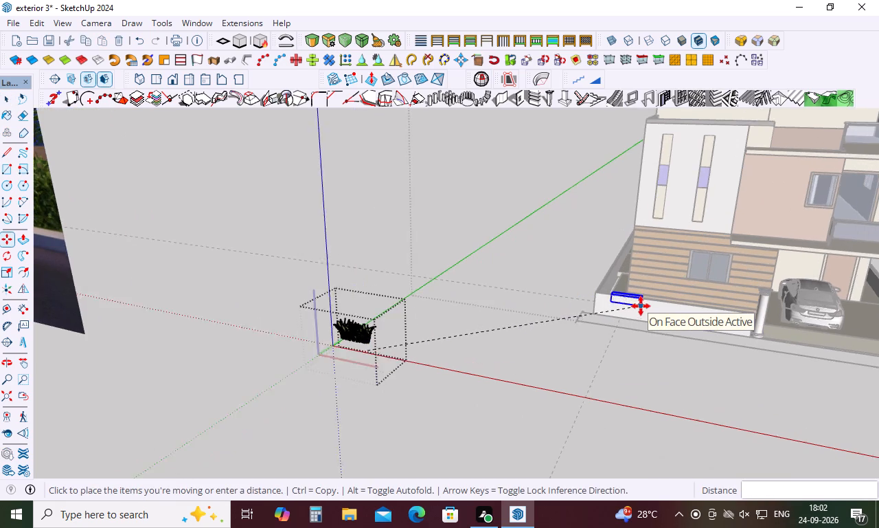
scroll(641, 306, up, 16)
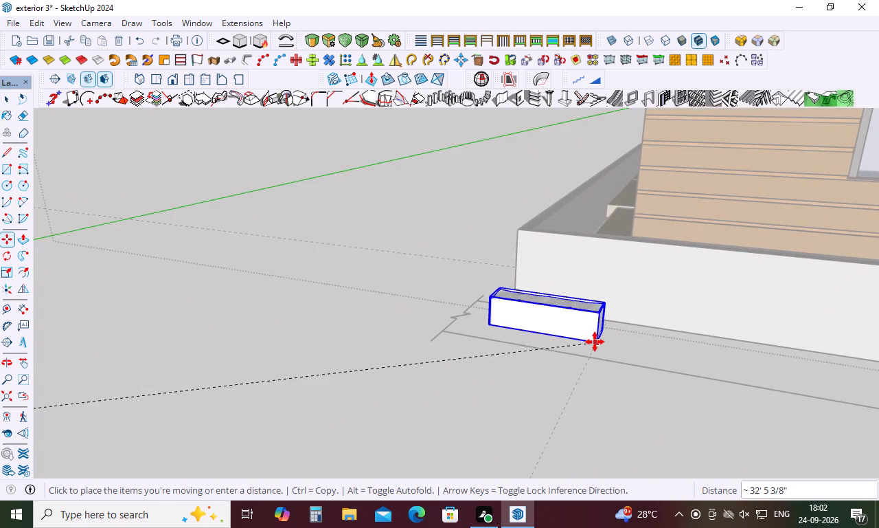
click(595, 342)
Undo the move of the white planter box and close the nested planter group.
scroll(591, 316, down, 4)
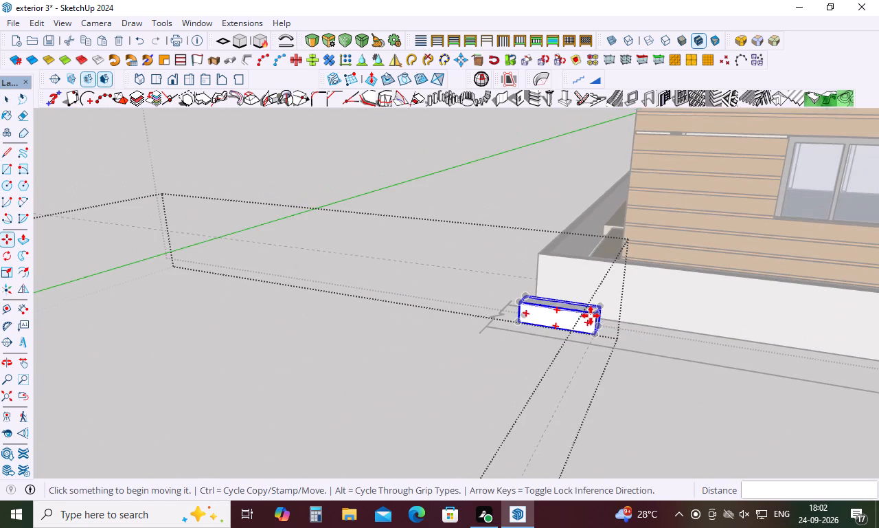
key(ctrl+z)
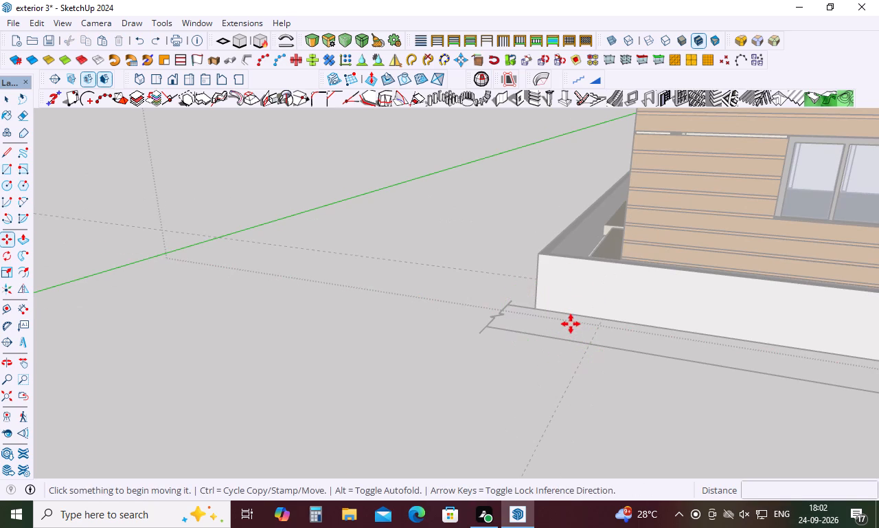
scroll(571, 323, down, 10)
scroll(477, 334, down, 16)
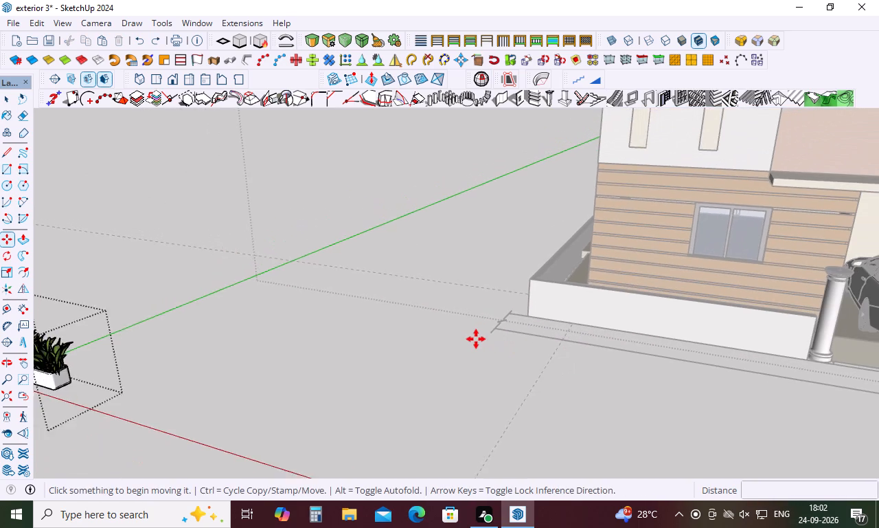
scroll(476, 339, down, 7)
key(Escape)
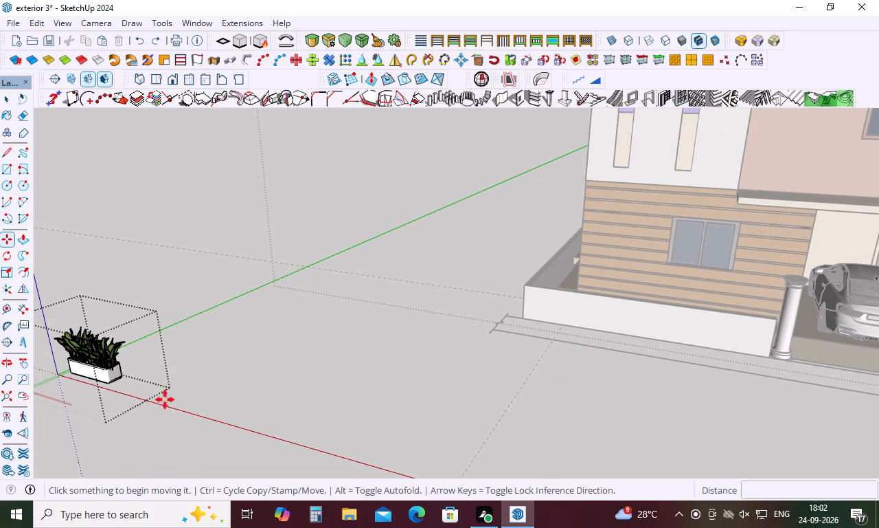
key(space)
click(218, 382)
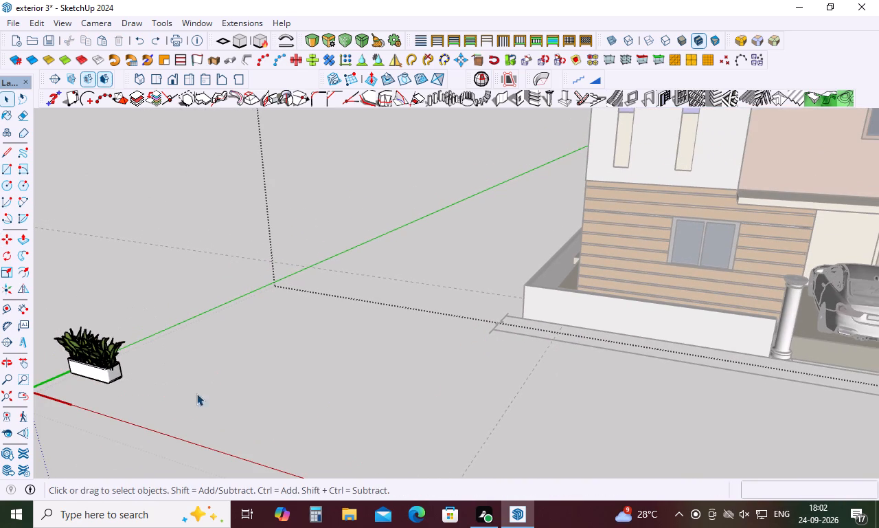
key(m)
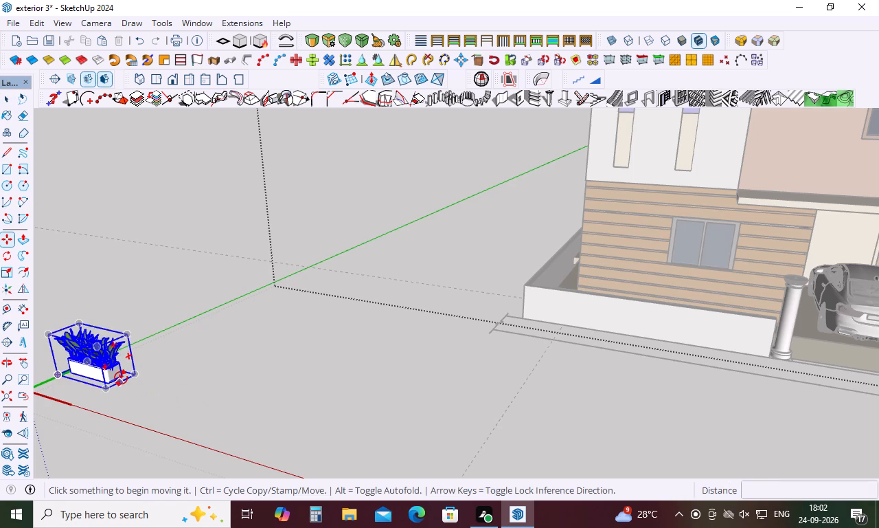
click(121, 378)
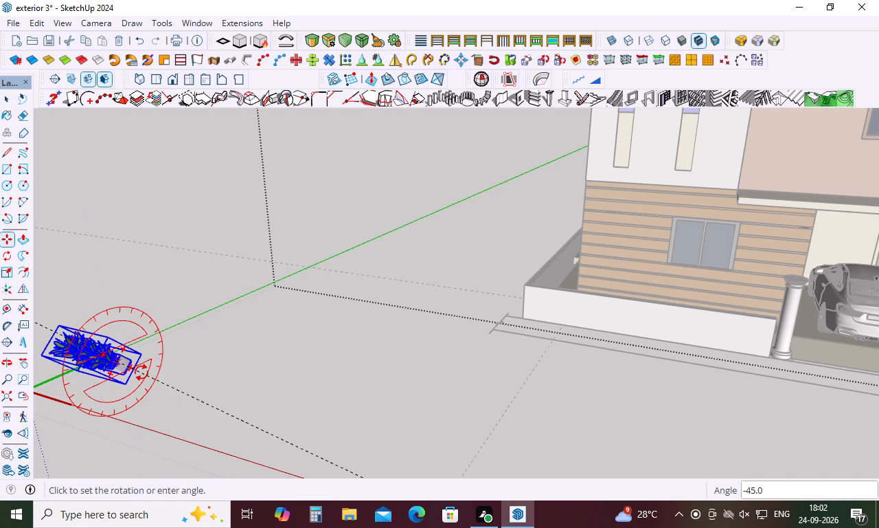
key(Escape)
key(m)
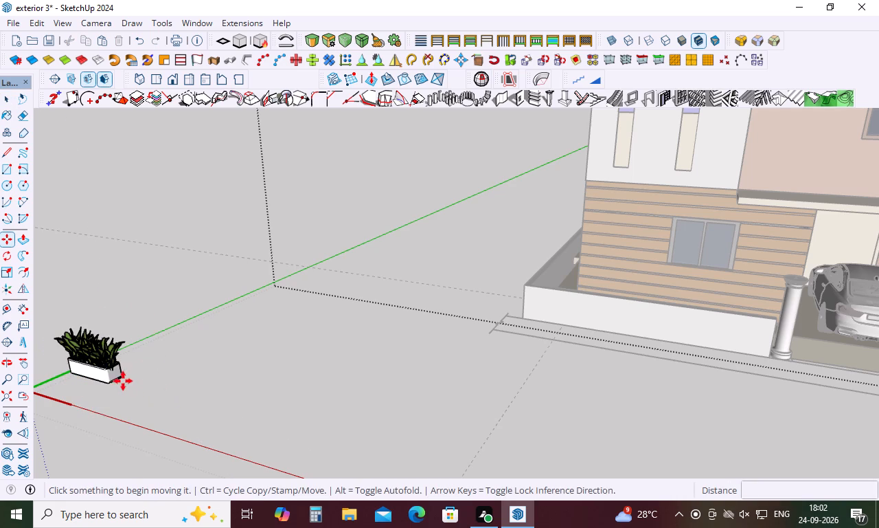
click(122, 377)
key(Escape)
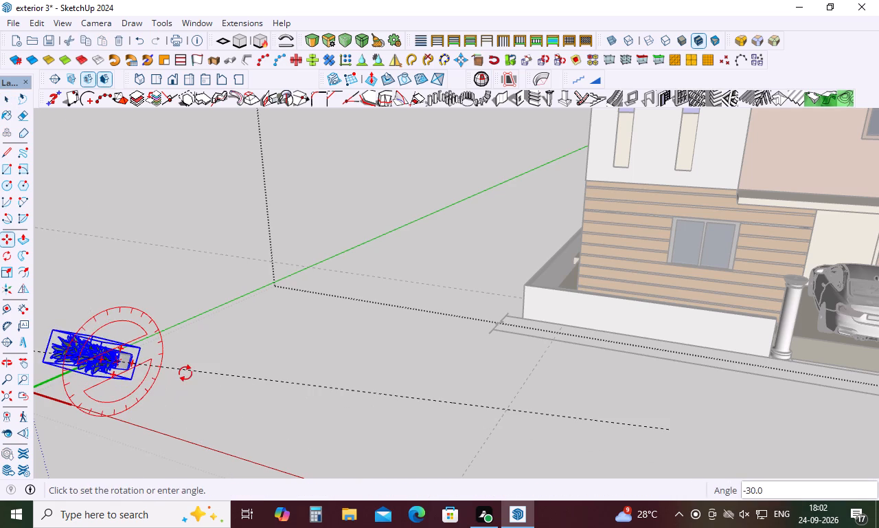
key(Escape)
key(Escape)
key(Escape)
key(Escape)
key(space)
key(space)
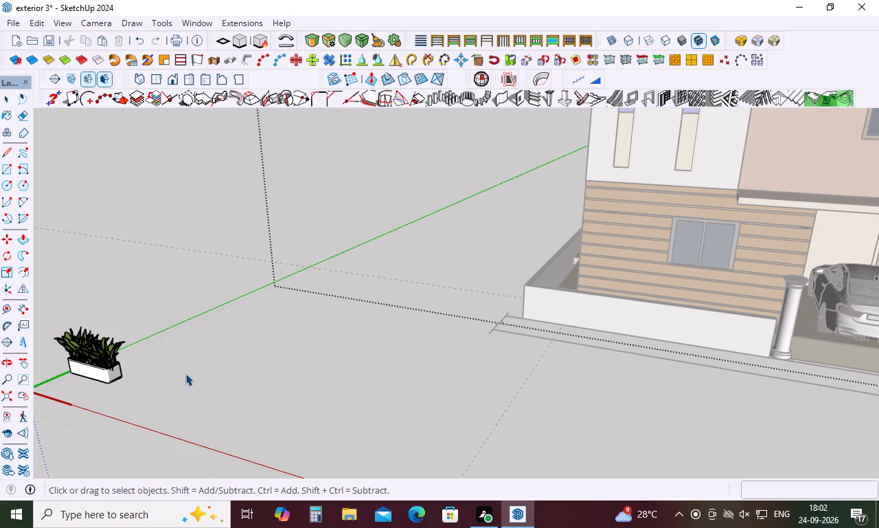
Move the planter with its plants about 32' 5" to the front boundary wall's outer corner.
text(m)
click(111, 383)
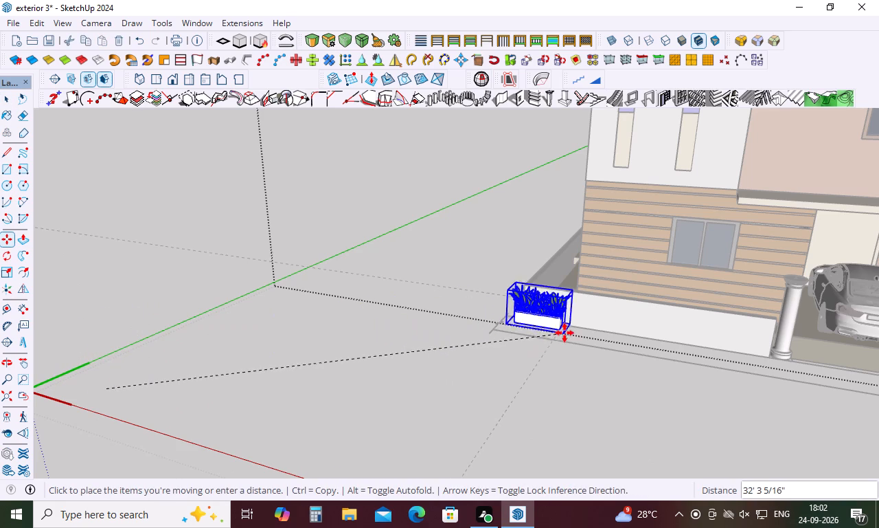
scroll(564, 333, up, 20)
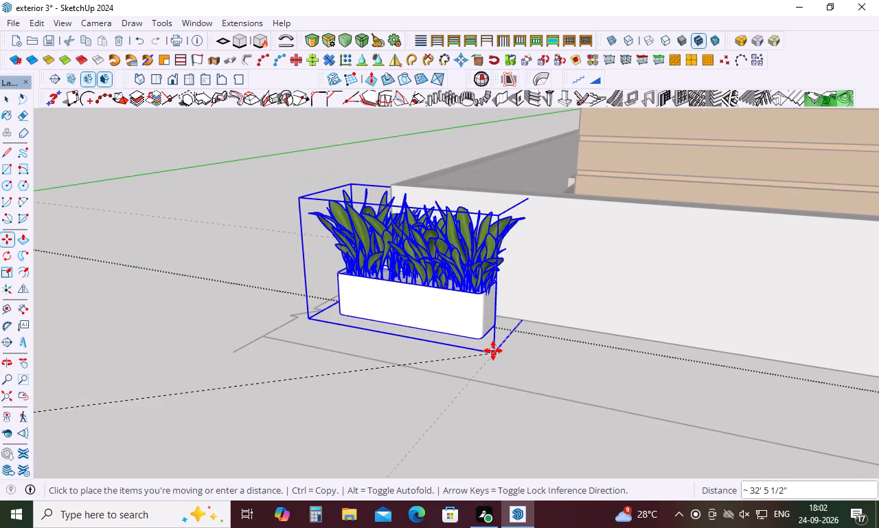
click(501, 344)
Shift the planter 8 3/4" along the front boundary wall to line its end up with the wall's corner.
middle_drag(551, 313, 417, 352)
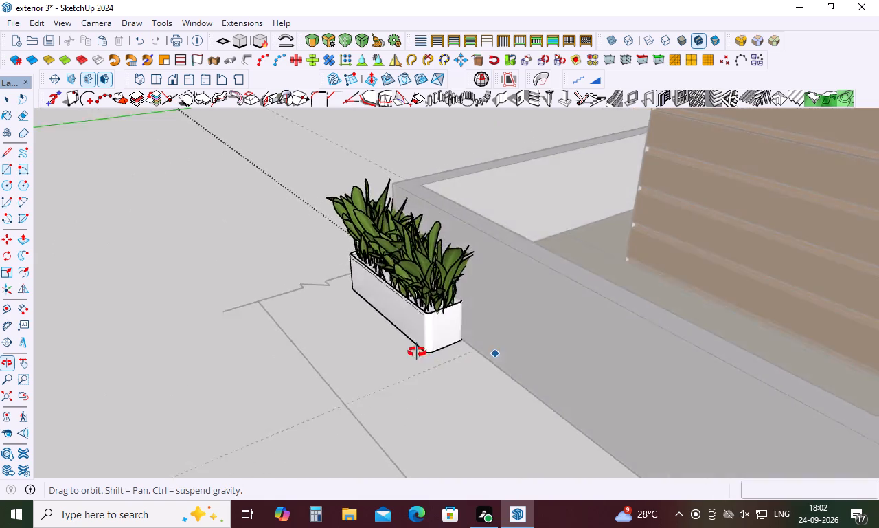
middle_drag(417, 352, 345, 357)
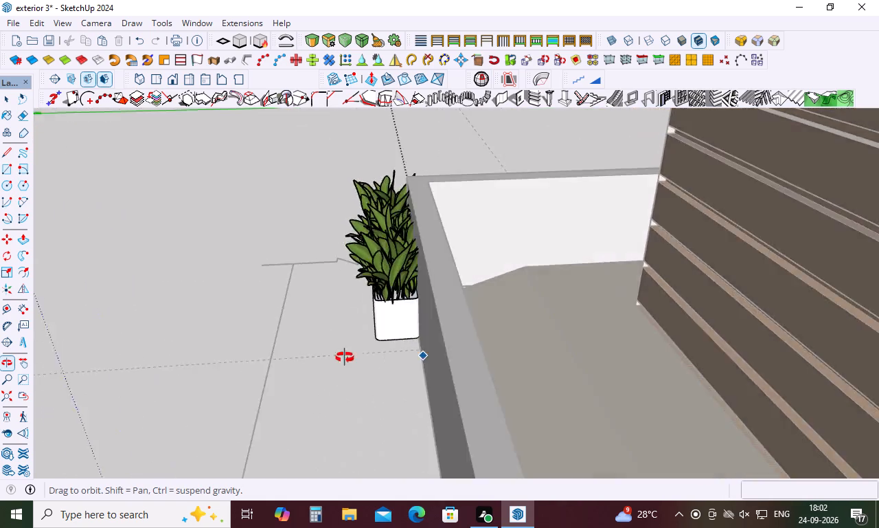
middle_drag(345, 357, 722, 289)
scroll(481, 336, up, 3)
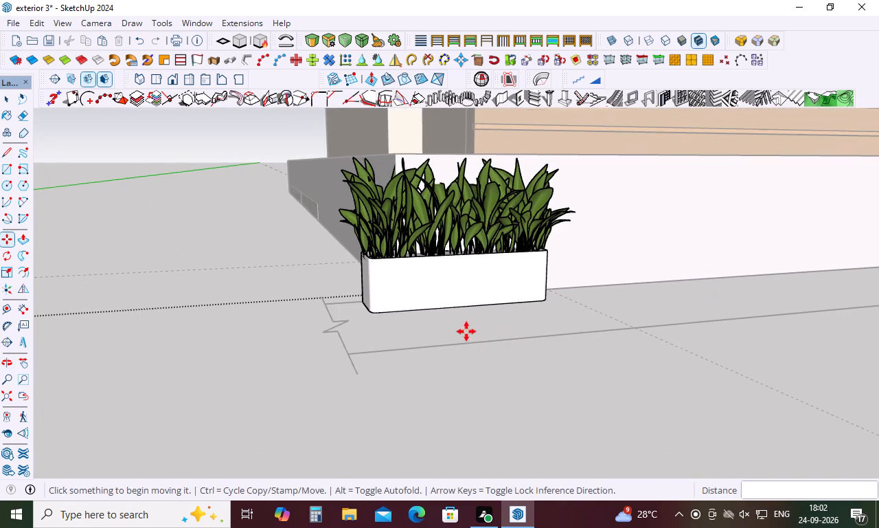
click(372, 311)
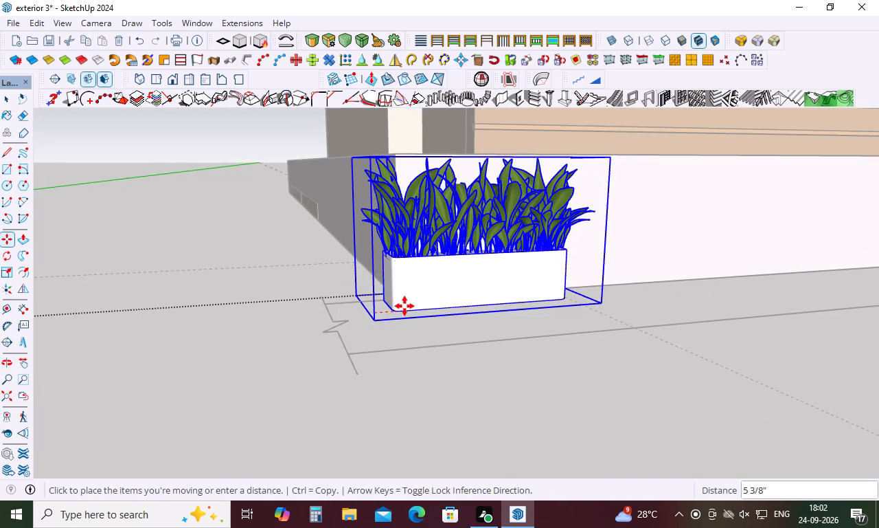
click(412, 302)
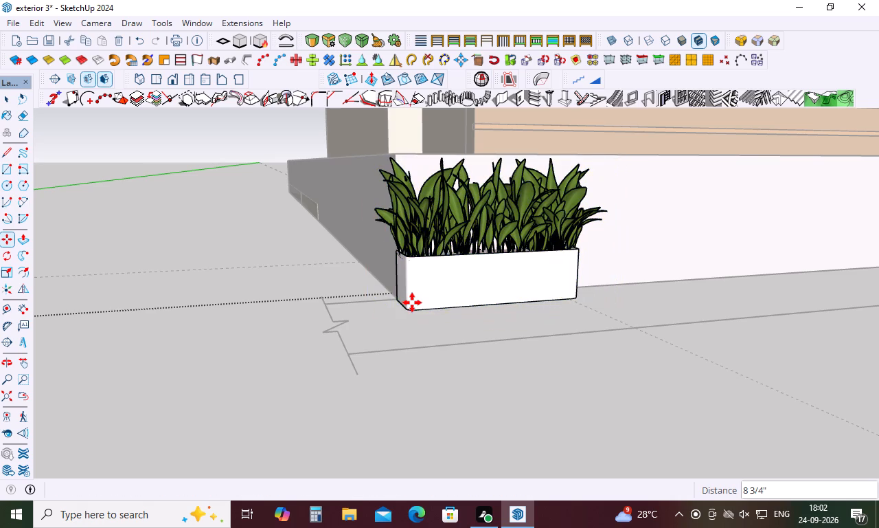
Copy the planter twice along the front boundary wall, about 3' 8" and then about 3' 7" further on, to form a row of three.
click(407, 310)
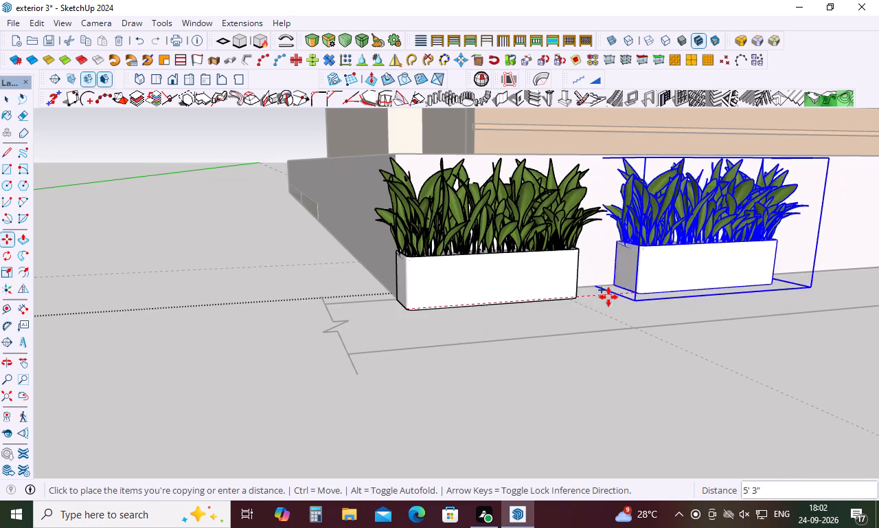
click(578, 292)
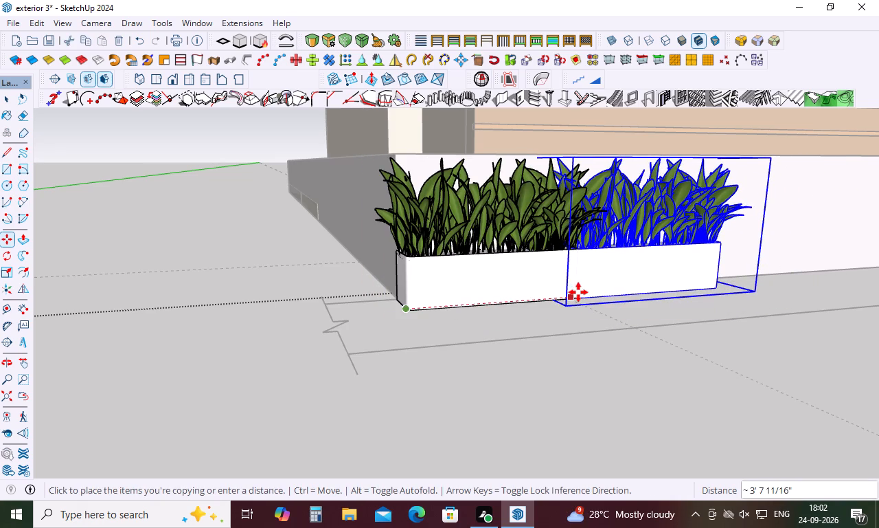
click(577, 294)
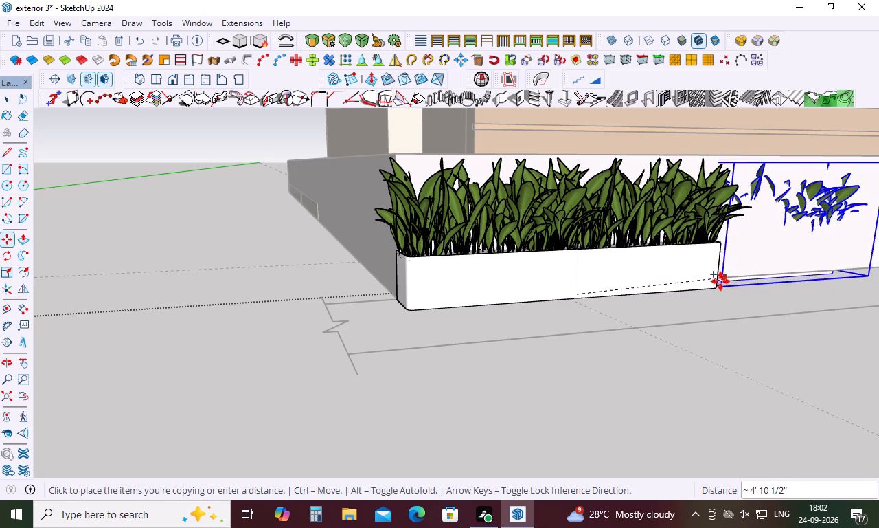
click(717, 287)
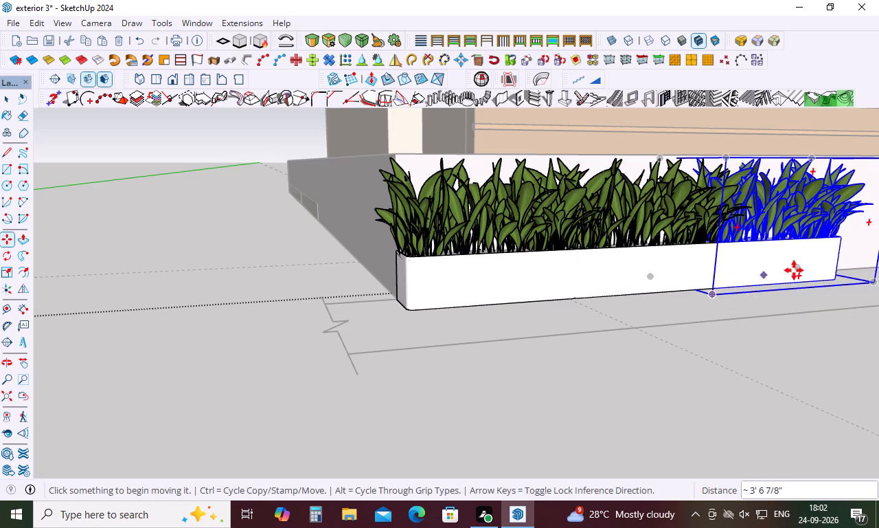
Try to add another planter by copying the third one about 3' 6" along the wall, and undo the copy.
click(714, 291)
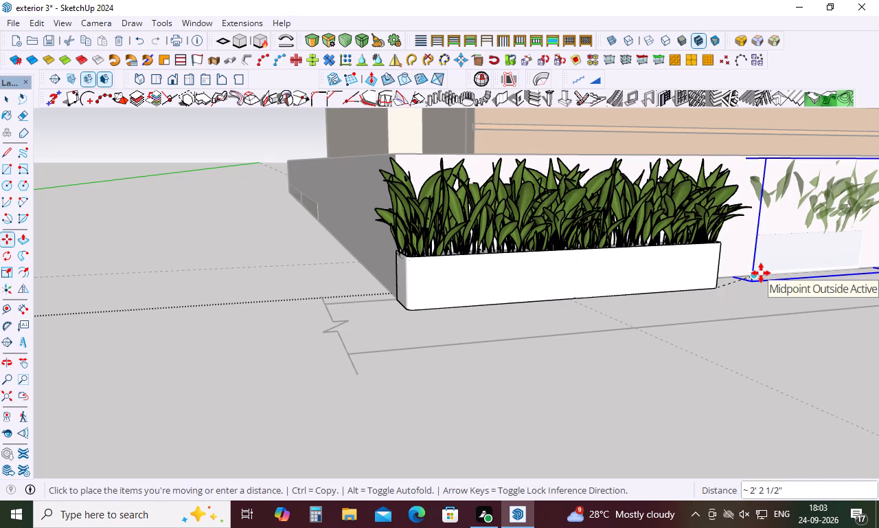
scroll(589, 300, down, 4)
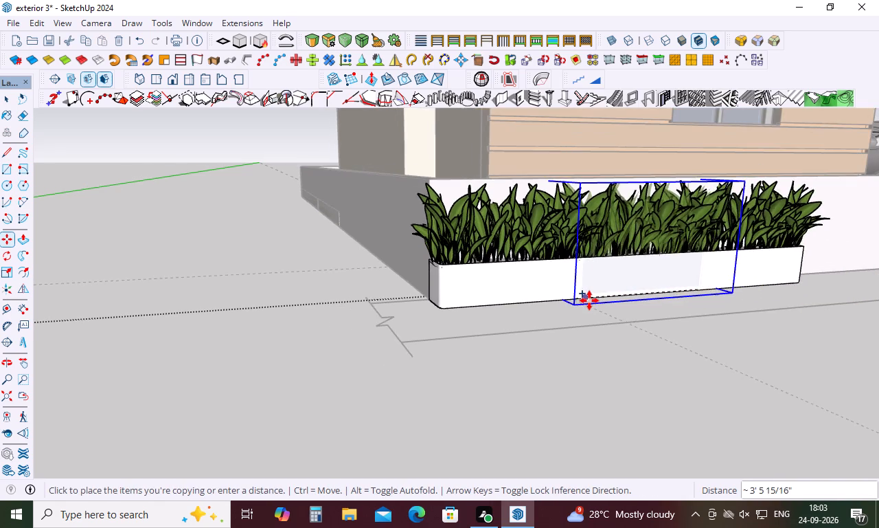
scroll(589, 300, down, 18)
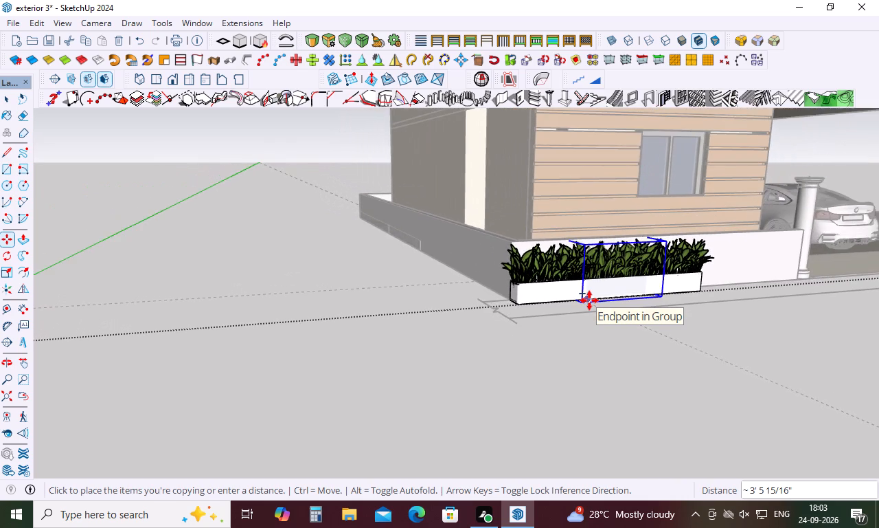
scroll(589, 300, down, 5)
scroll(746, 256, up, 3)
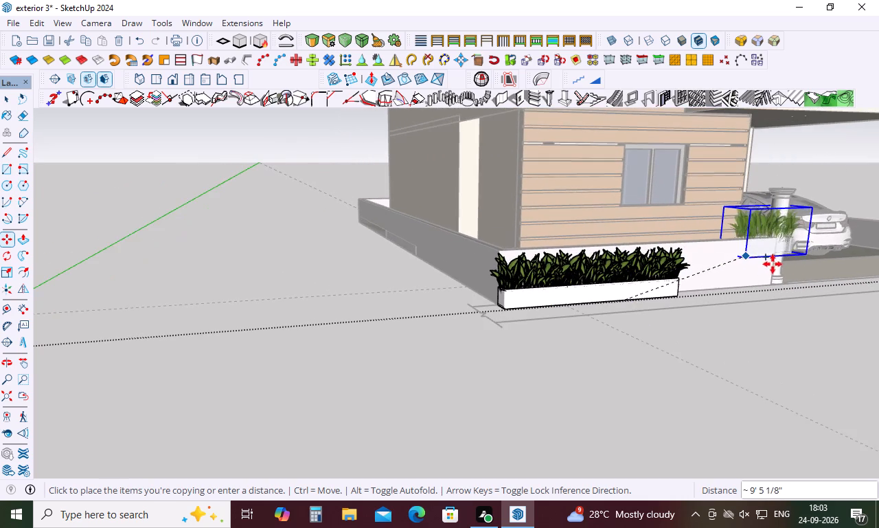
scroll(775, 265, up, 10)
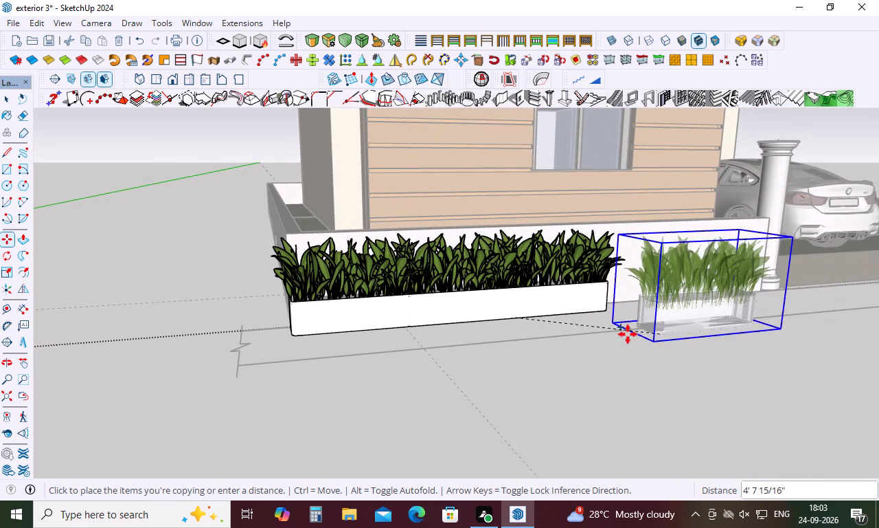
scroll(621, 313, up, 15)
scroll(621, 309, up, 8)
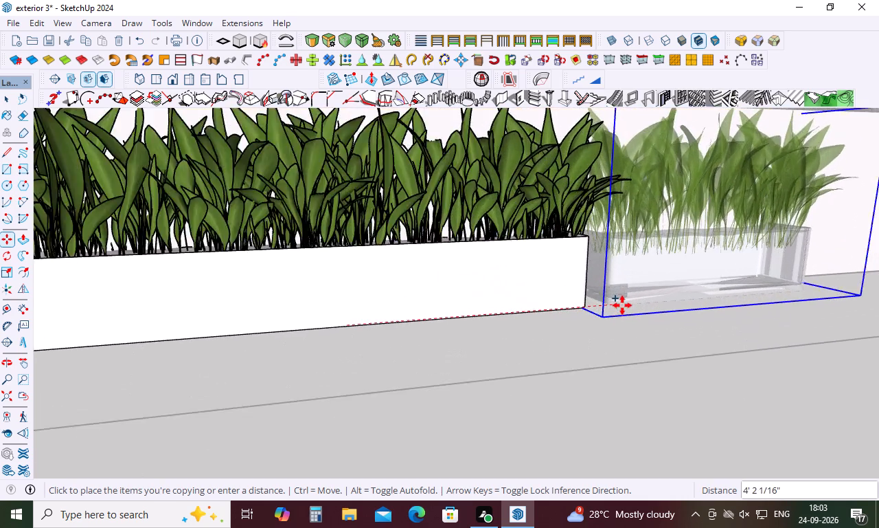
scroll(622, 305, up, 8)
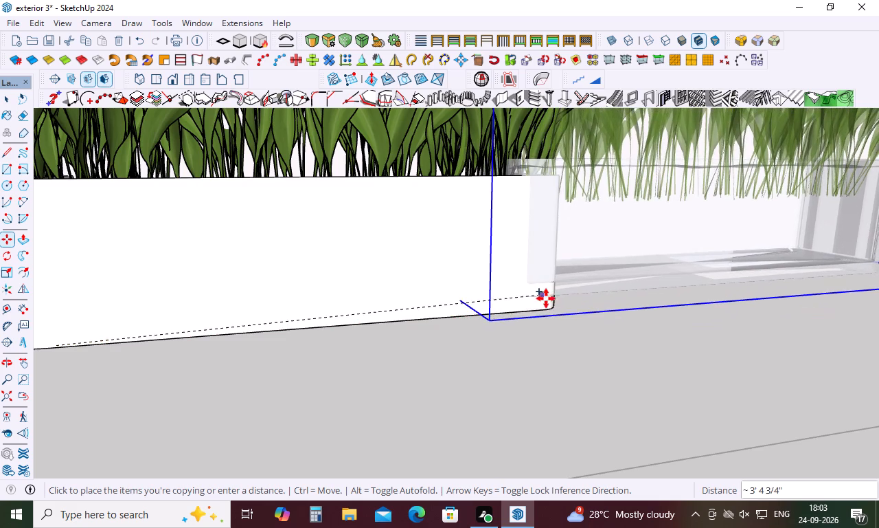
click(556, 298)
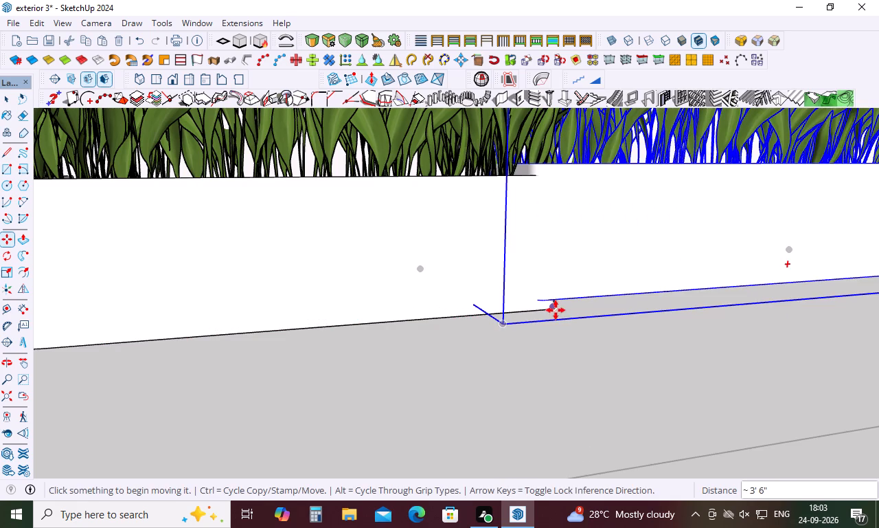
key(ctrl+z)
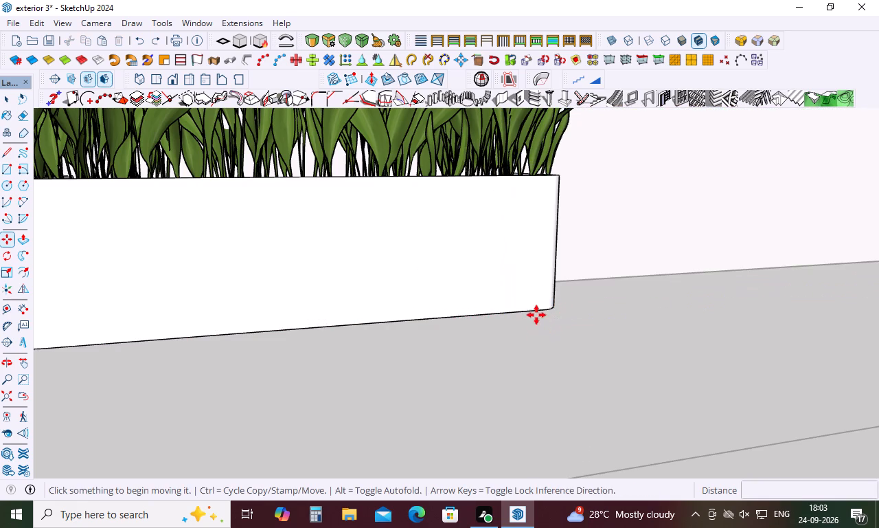
Copy the third planter 2' 9 3/16" and 5' 11 3/8" along the front boundary wall to extend the row to five.
scroll(569, 285, down, 15)
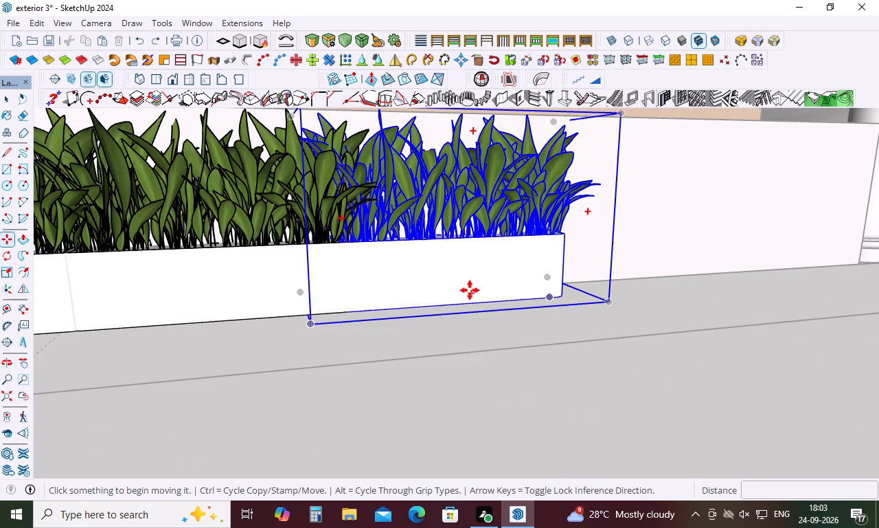
click(312, 315)
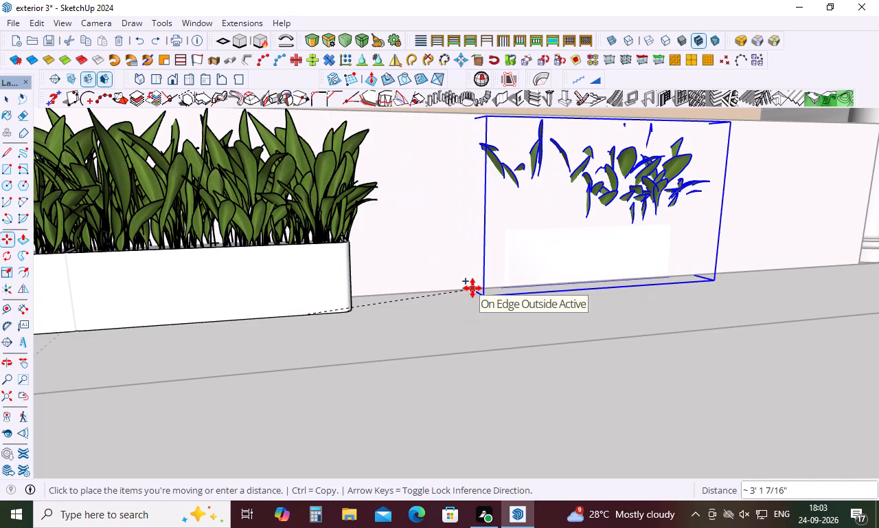
click(483, 299)
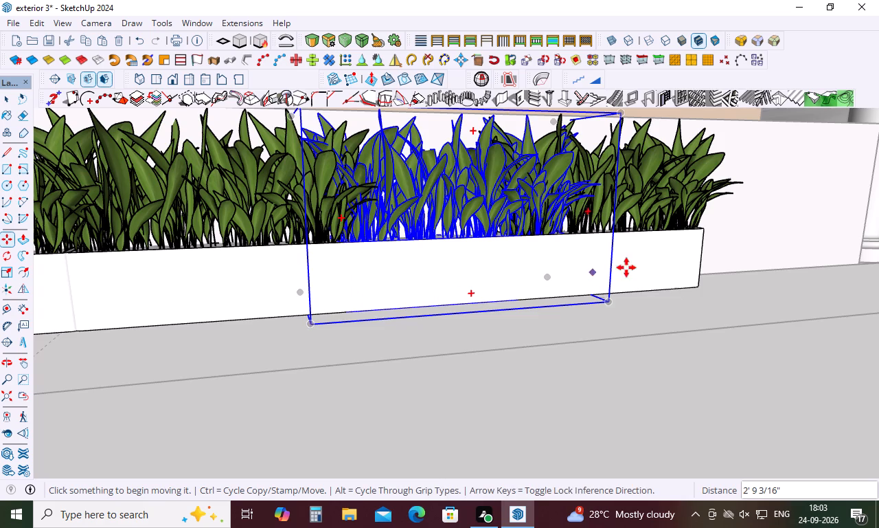
click(311, 325)
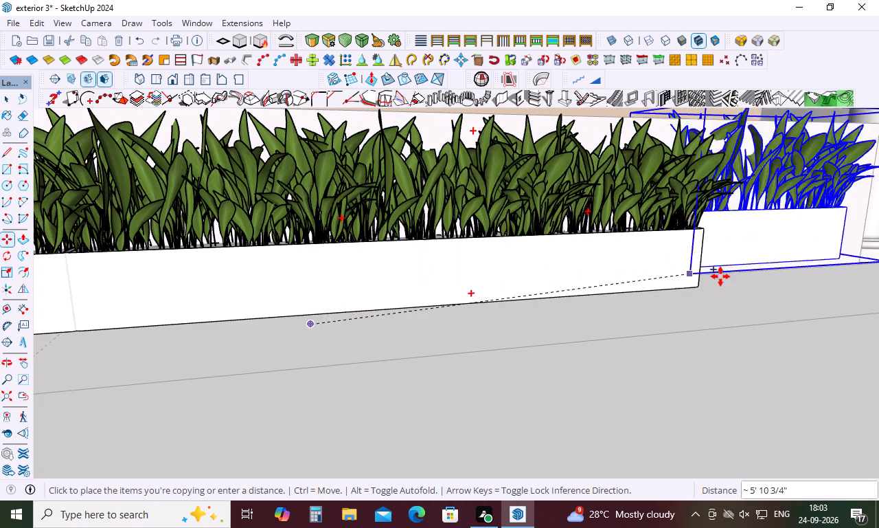
click(672, 298)
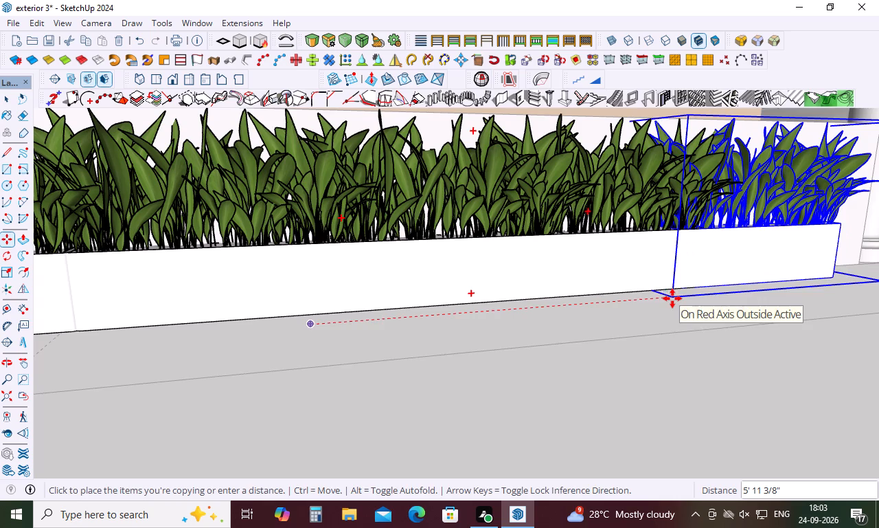
scroll(519, 297, down, 10)
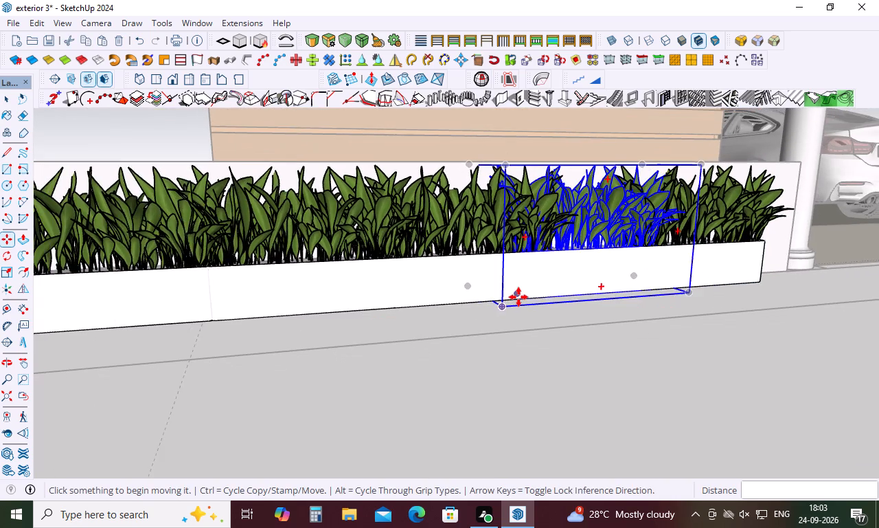
scroll(518, 297, down, 4)
key(space)
click(516, 393)
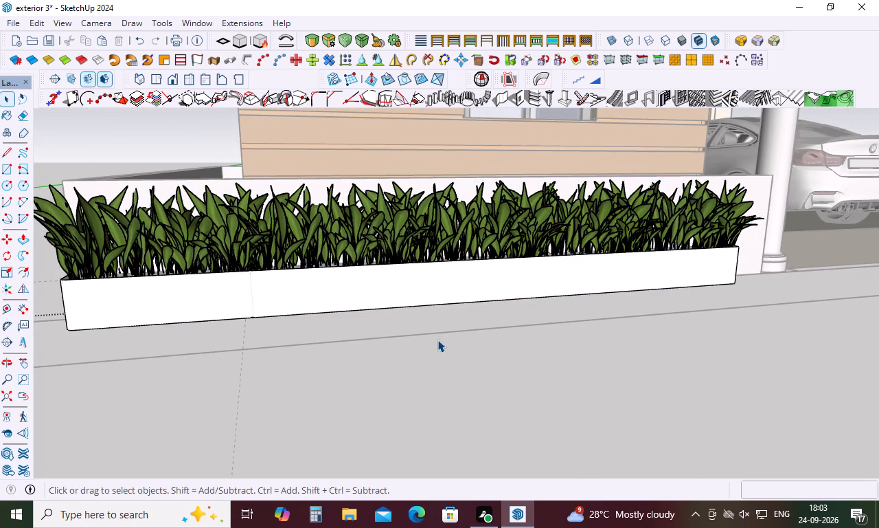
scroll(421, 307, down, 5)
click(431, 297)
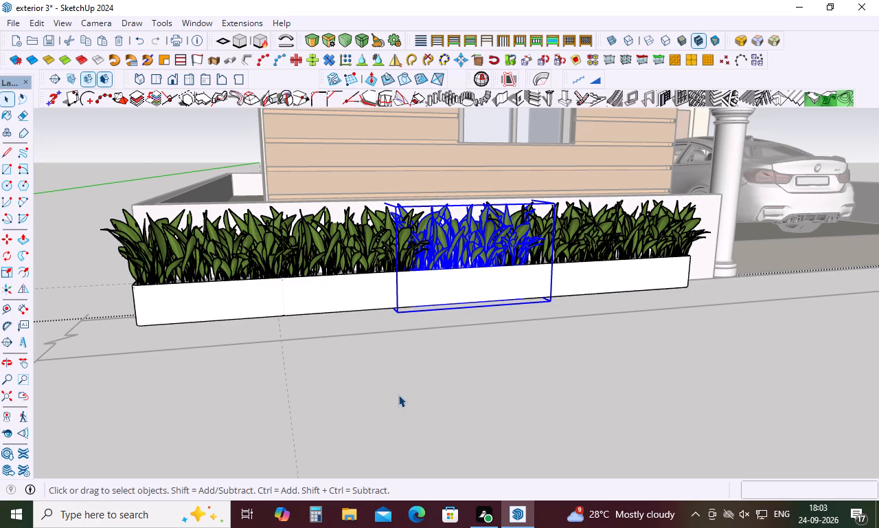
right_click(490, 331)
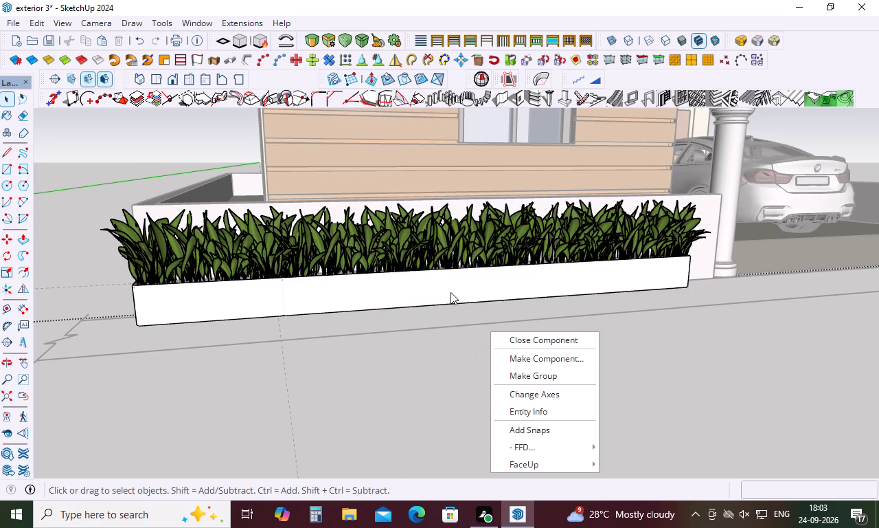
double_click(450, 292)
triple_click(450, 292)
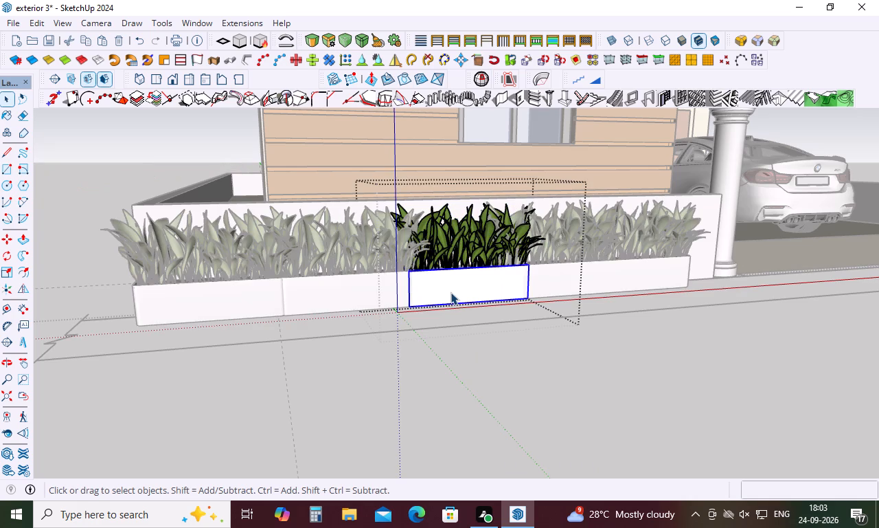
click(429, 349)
Close the component containing the planter row and return to the whole house model.
scroll(387, 353, down, 4)
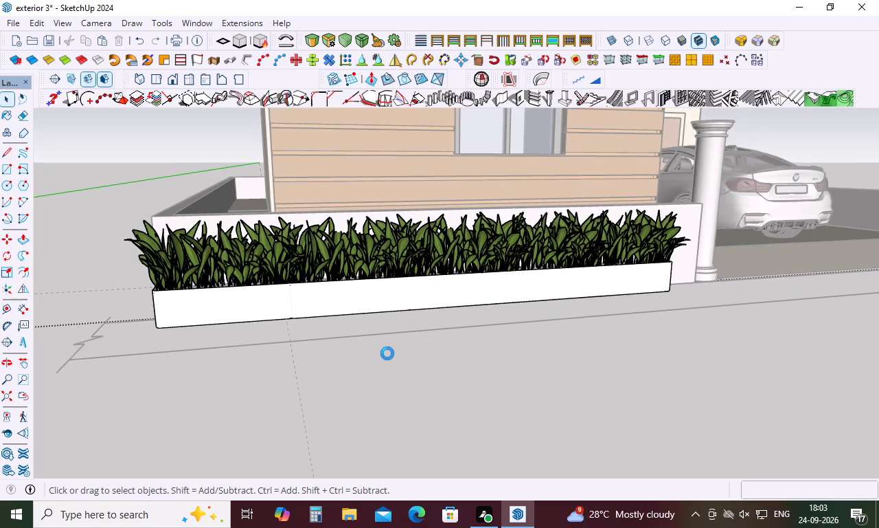
scroll(387, 353, down, 3)
middle_drag(641, 340, 507, 334)
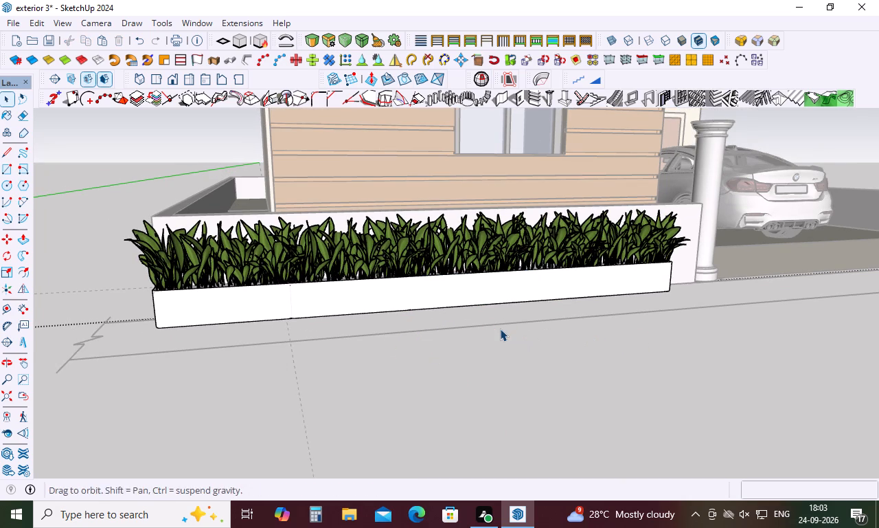
scroll(500, 329, down, 19)
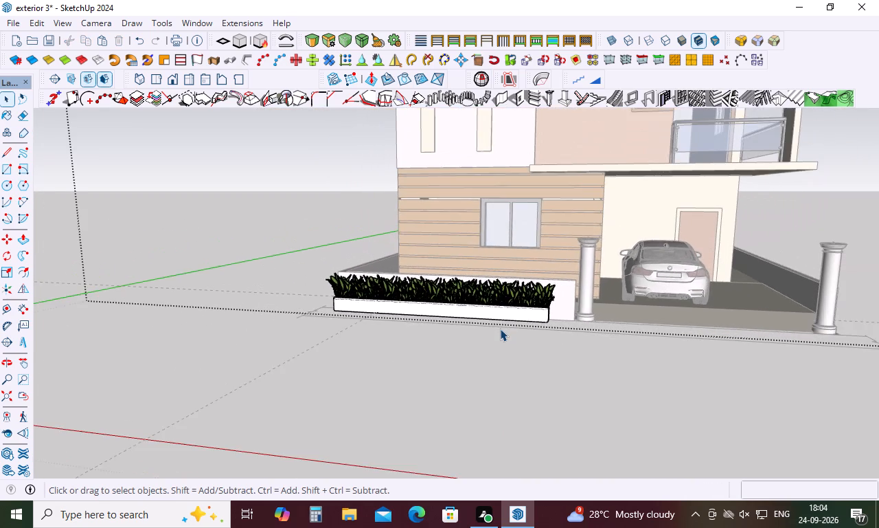
scroll(500, 329, down, 4)
click(621, 382)
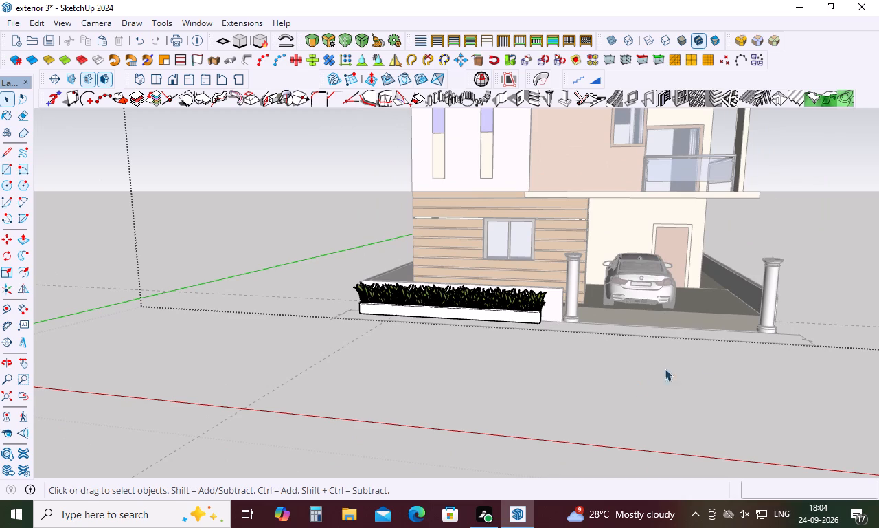
scroll(824, 279, up, 10)
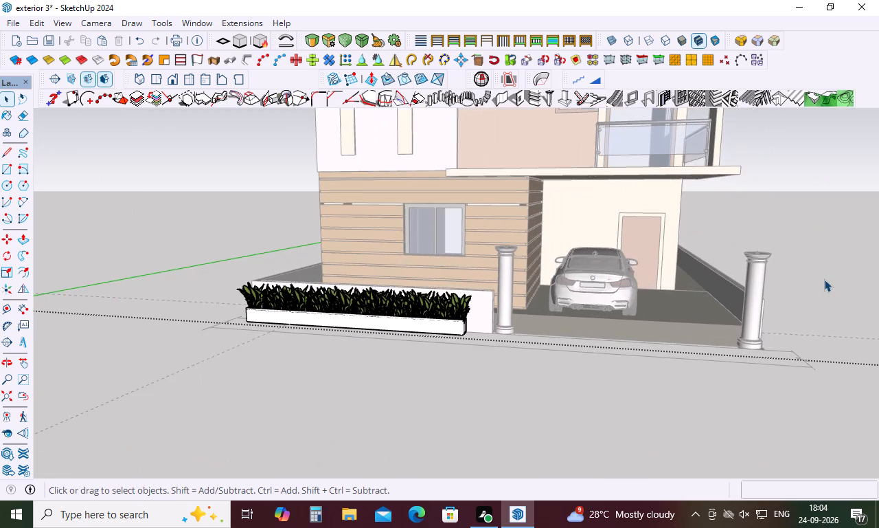
scroll(824, 279, up, 2)
scroll(576, 356, down, 8)
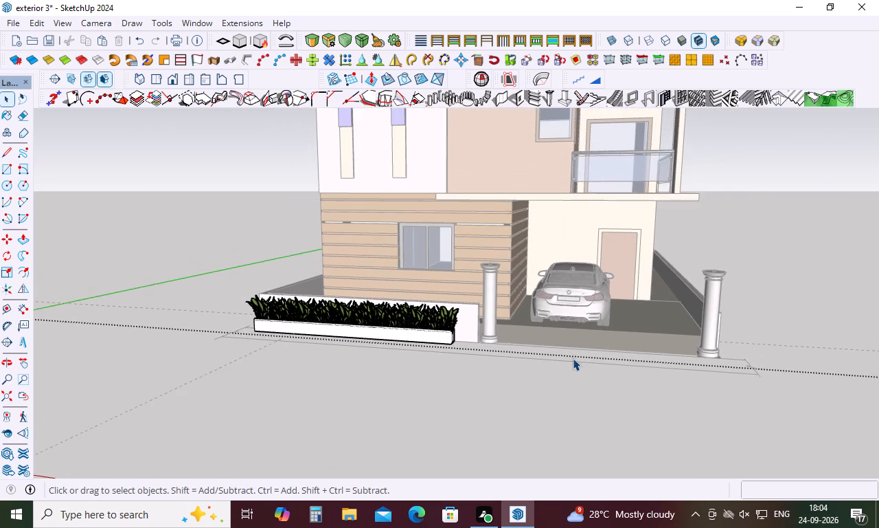
scroll(573, 358, down, 5)
scroll(573, 358, up, 1)
scroll(573, 358, down, 9)
click(529, 422)
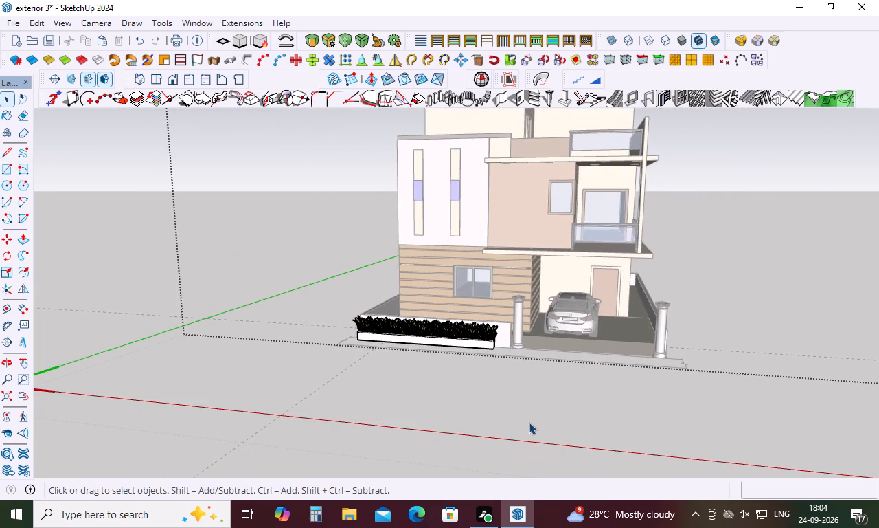
triple_click(529, 422)
click(529, 422)
scroll(436, 337, down, 5)
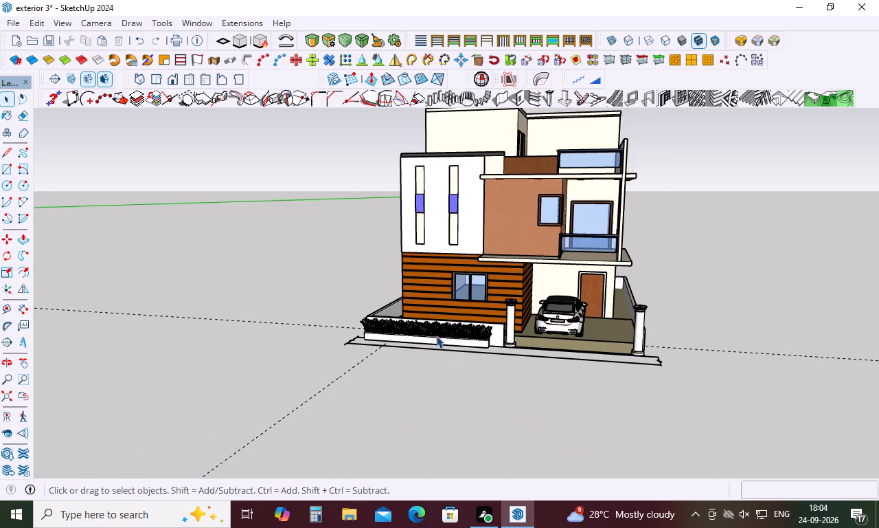
Examine the planter row along the front boundary wall, checking its fit against the house front and the entrance column.
middle_drag(710, 296, 528, 255)
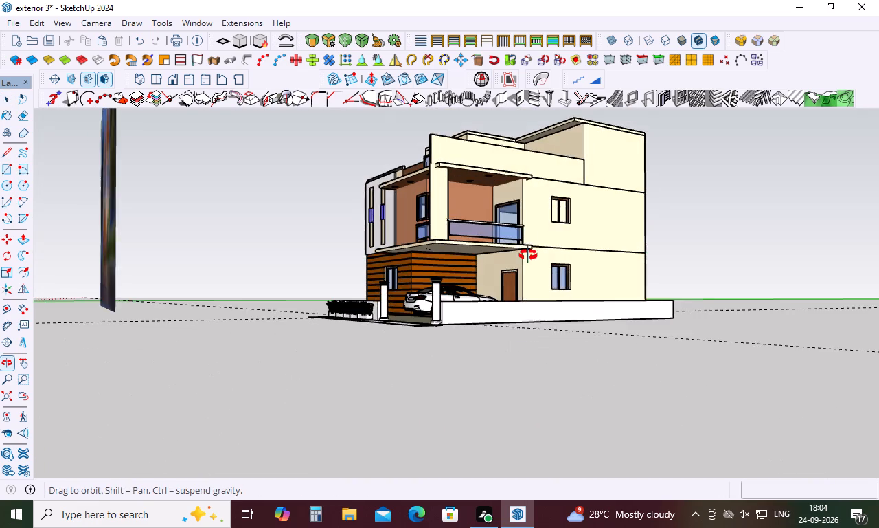
middle_drag(528, 255, 634, 297)
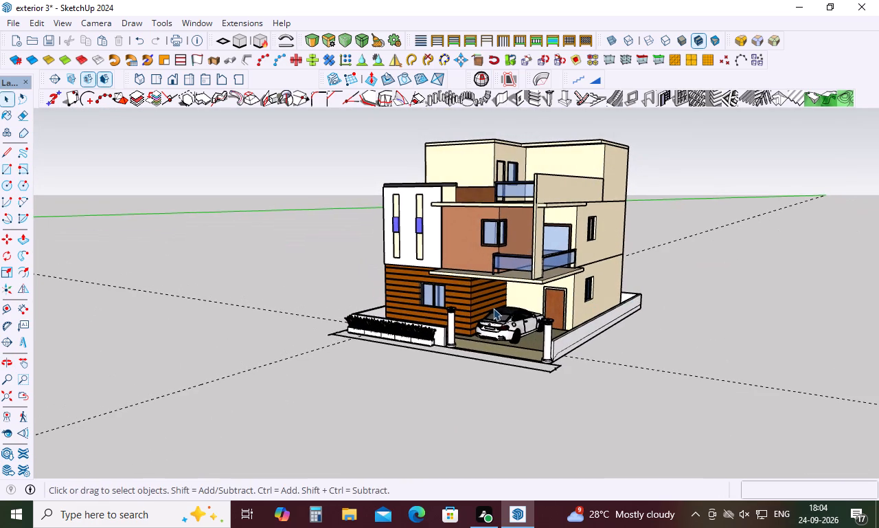
scroll(425, 335, up, 16)
scroll(415, 349, up, 6)
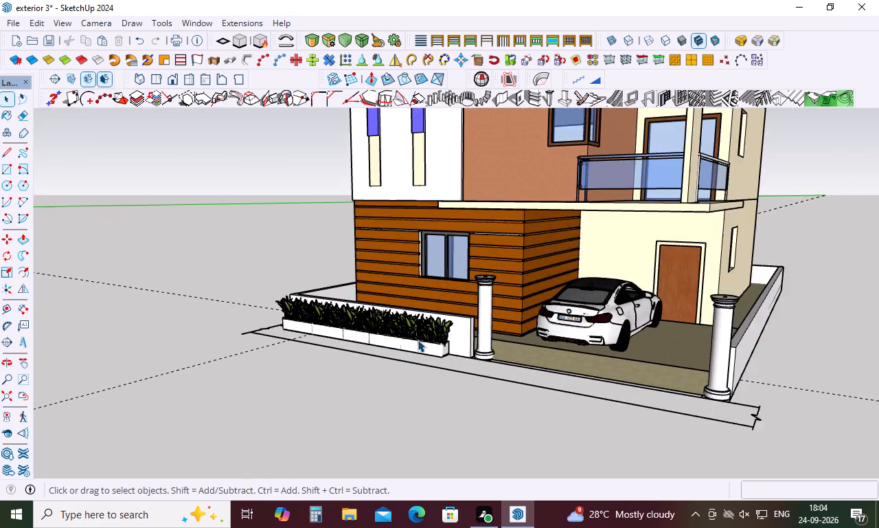
scroll(418, 336, up, 17)
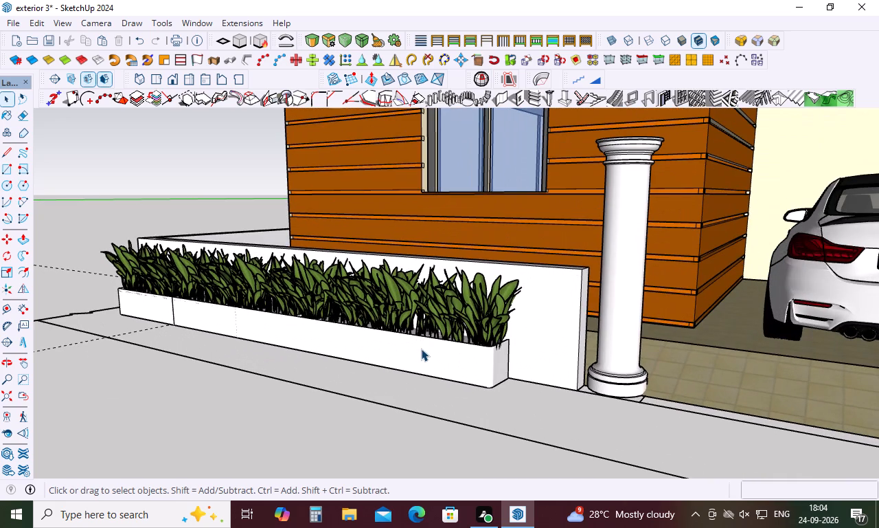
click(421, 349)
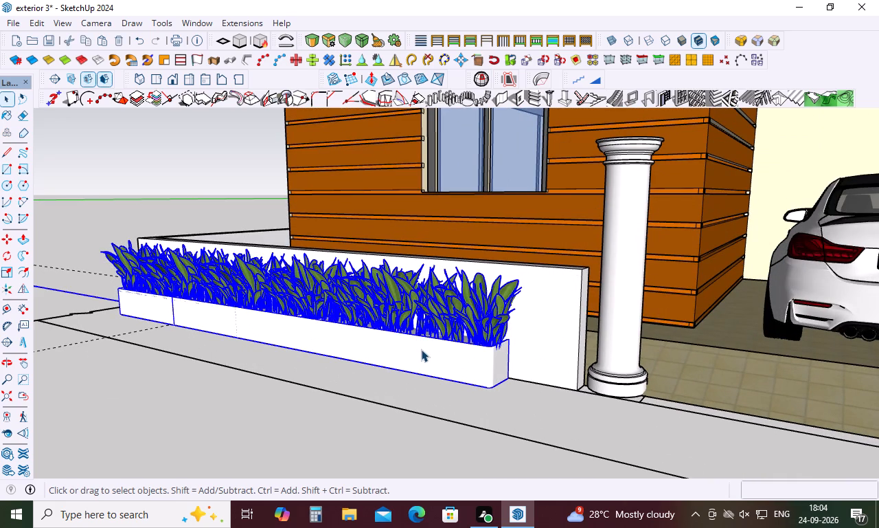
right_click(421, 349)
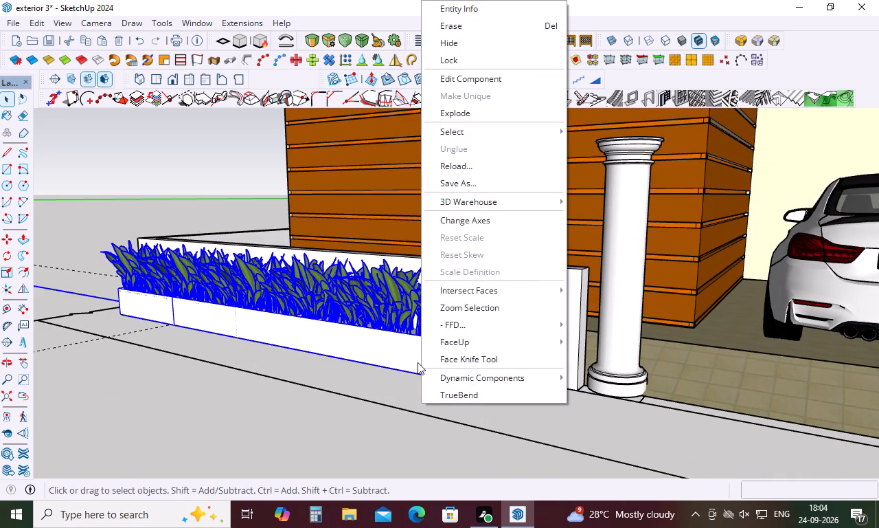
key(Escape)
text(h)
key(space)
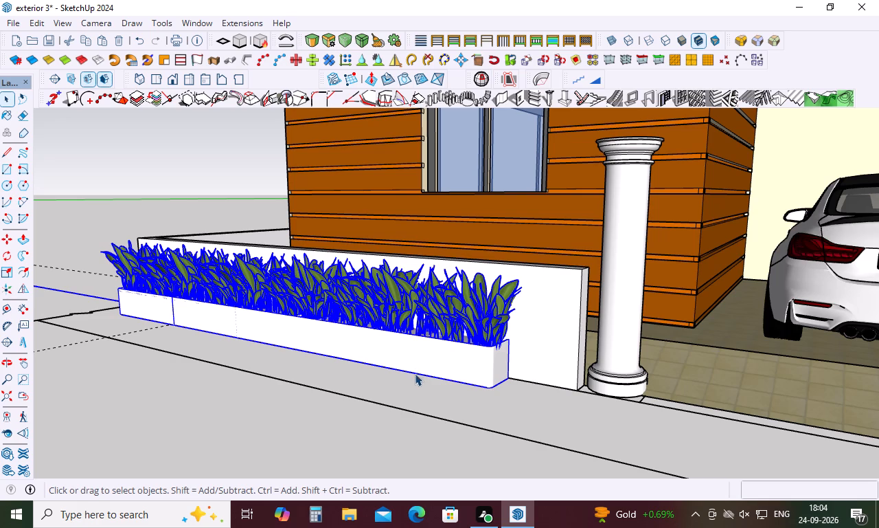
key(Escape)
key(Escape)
Start the Paint Bucket and switch the material library from Wood to the Colors collection.
key(b)
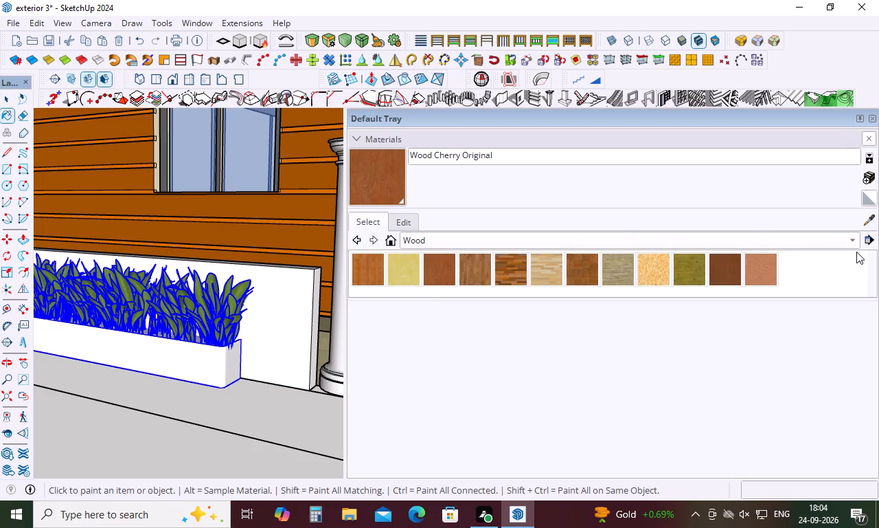
click(849, 243)
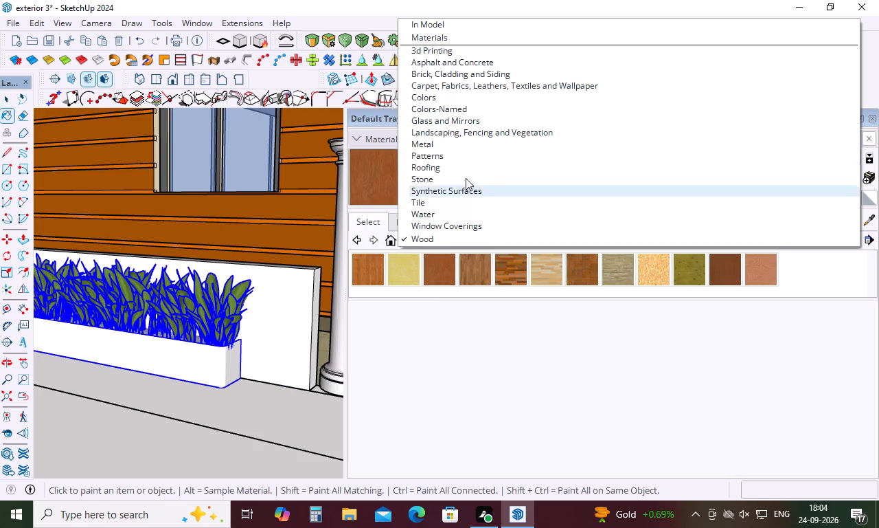
click(452, 102)
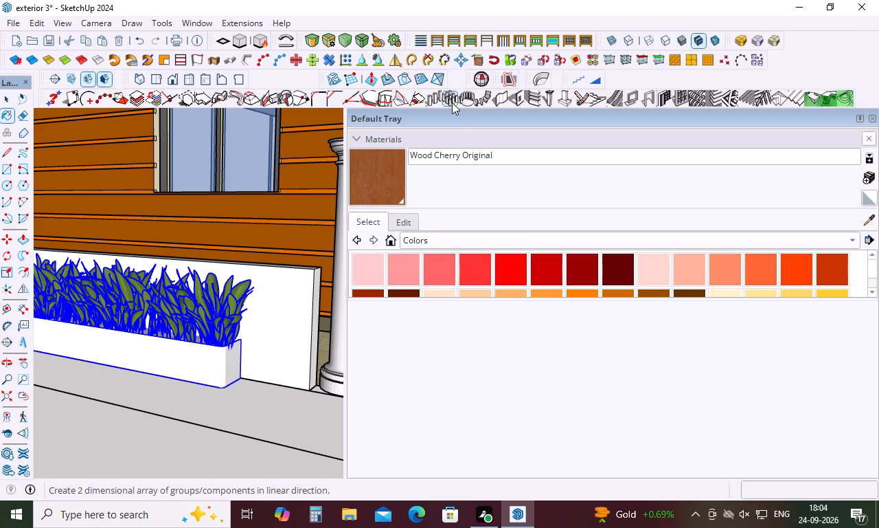
scroll(525, 284, down, 4)
scroll(528, 279, up, 4)
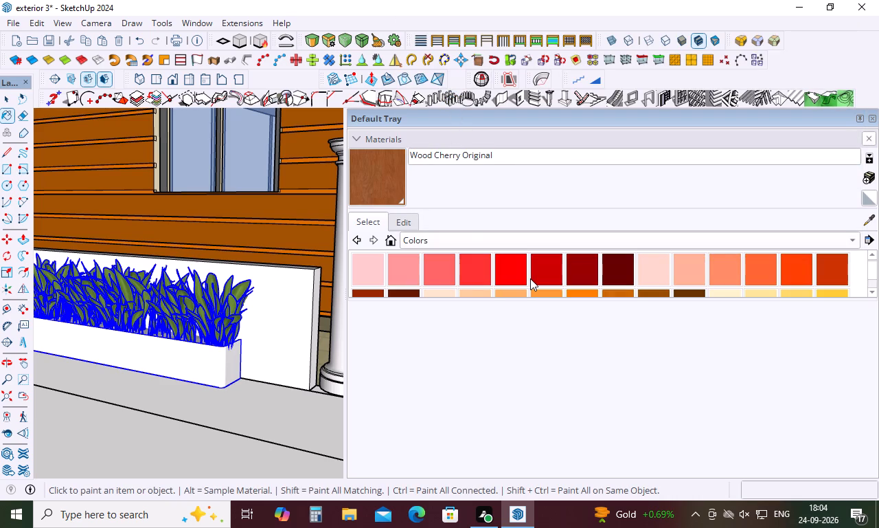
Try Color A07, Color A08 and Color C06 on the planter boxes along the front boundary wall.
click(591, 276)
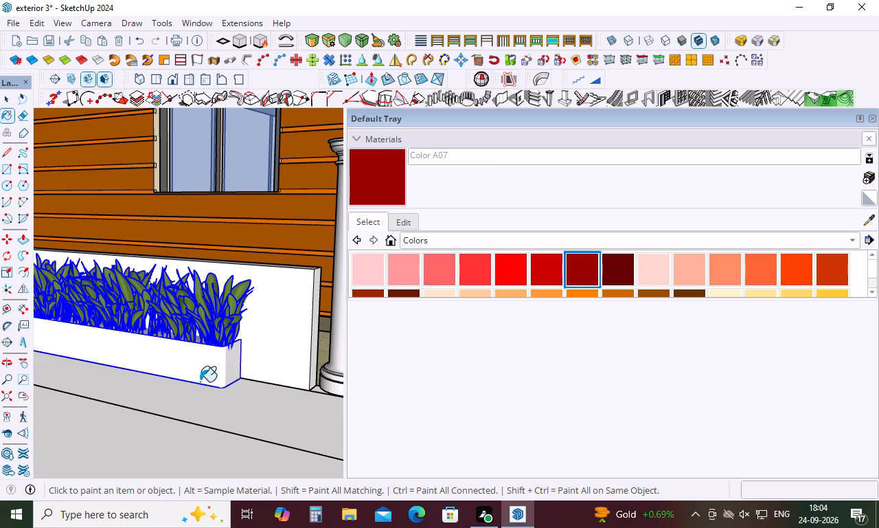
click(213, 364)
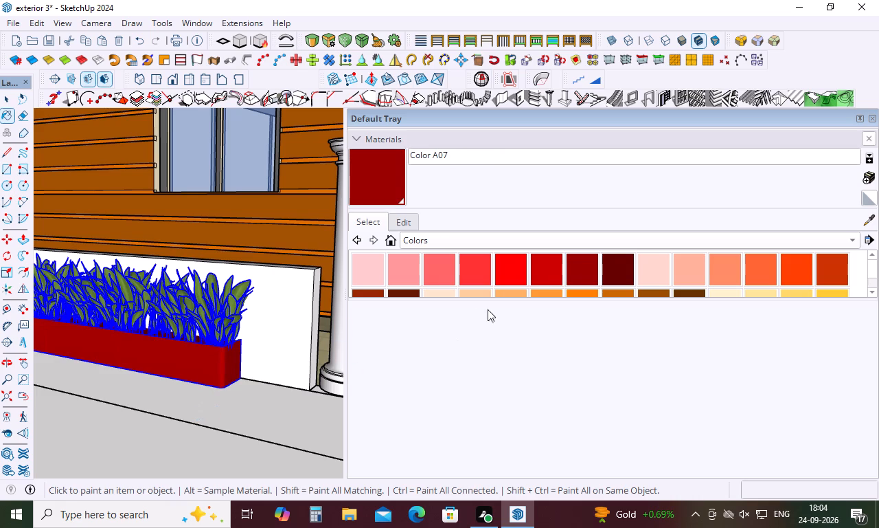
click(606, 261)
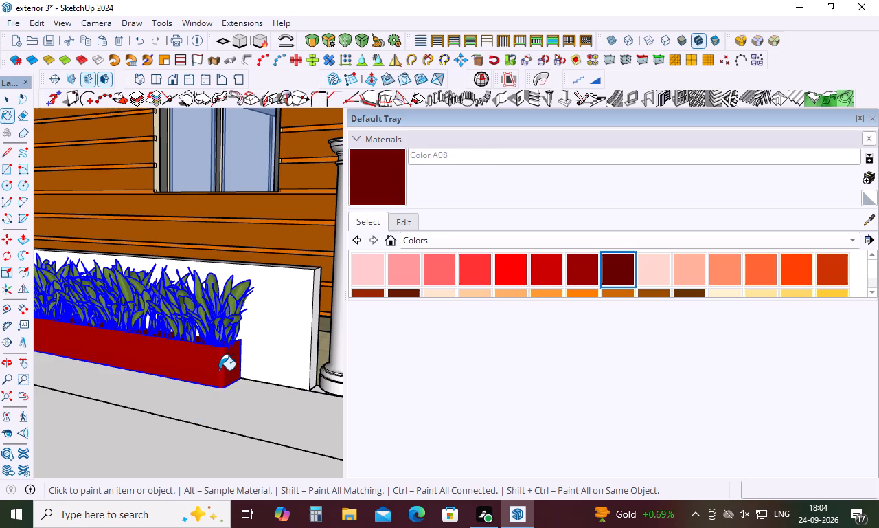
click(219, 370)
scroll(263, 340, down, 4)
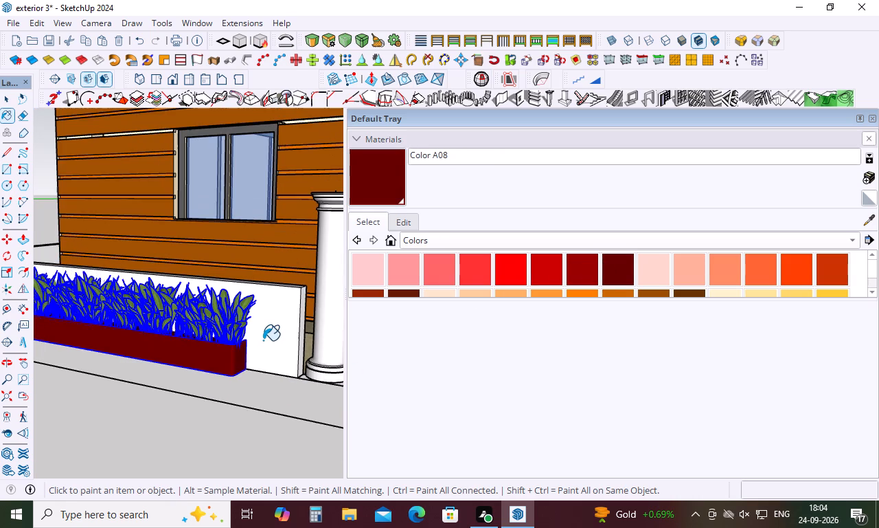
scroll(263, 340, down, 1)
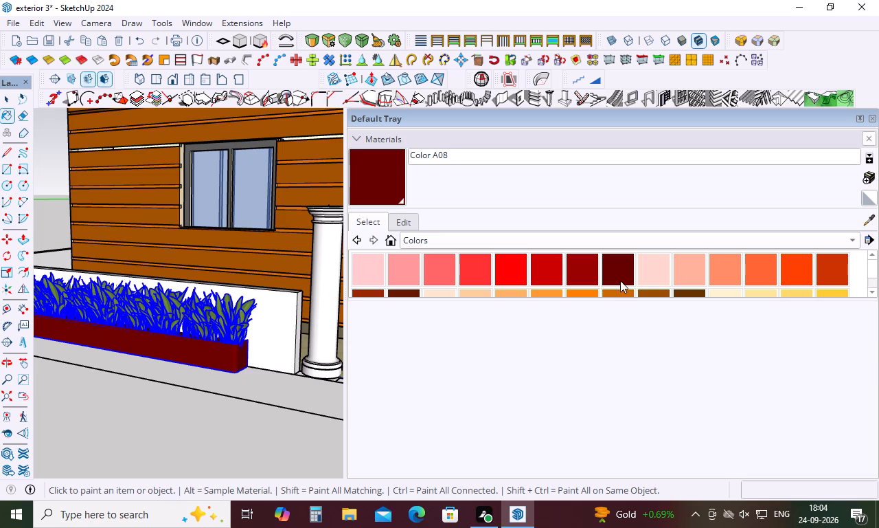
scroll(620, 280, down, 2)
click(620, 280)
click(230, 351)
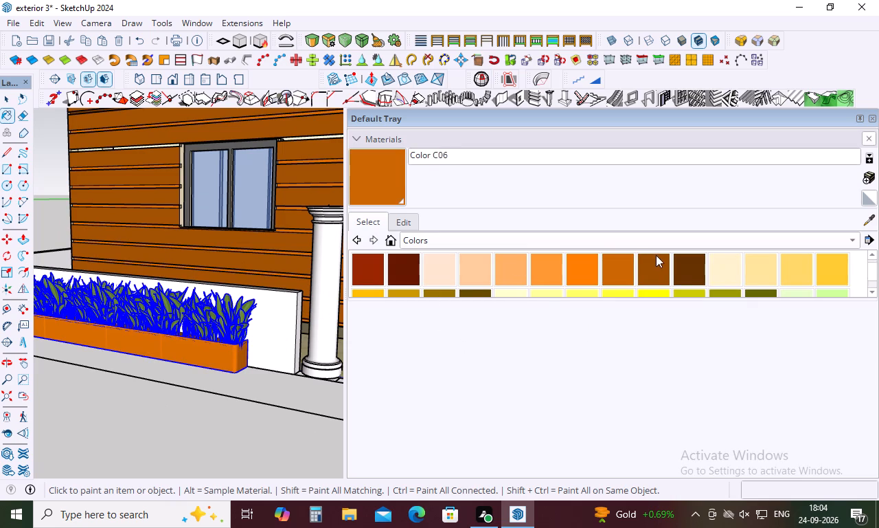
Paint the planter boxes along the front wall brown with Color C07 and clear the selection.
click(658, 256)
click(216, 349)
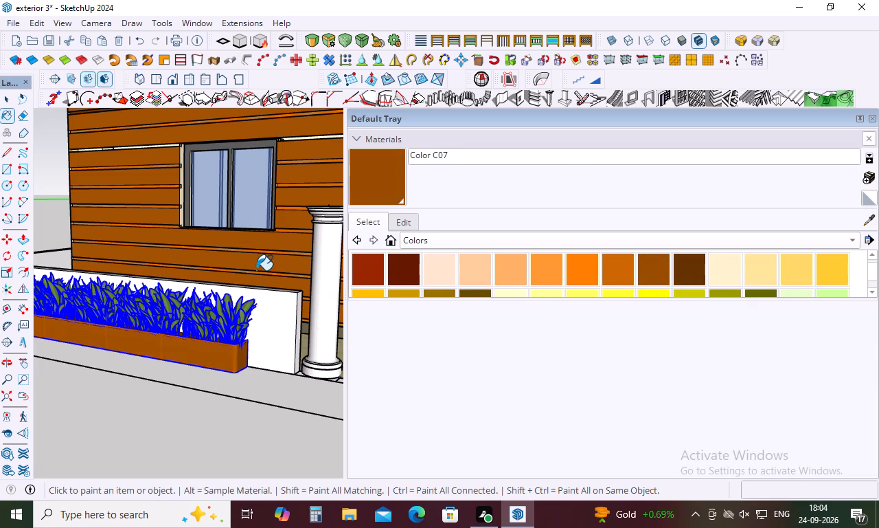
key(space)
click(177, 420)
Examine the repainted planter row against the whole house front, and close the materials tray.
scroll(187, 364, down, 15)
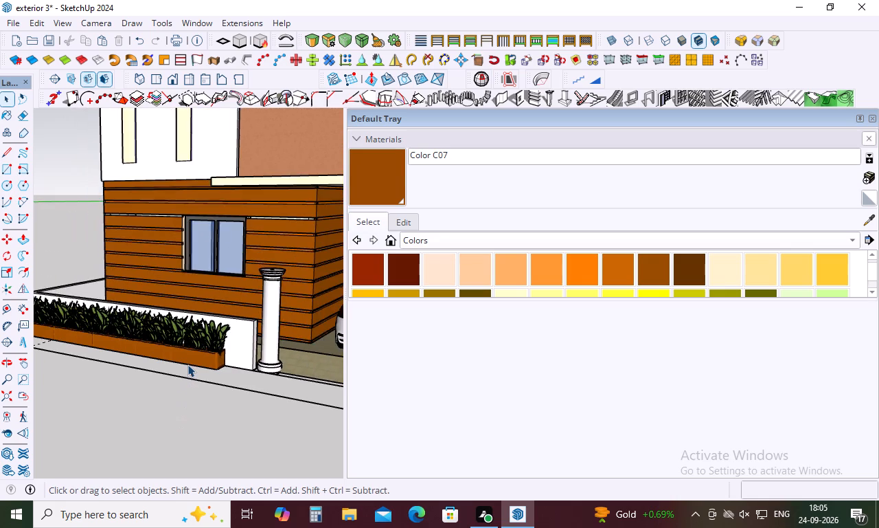
scroll(187, 364, down, 19)
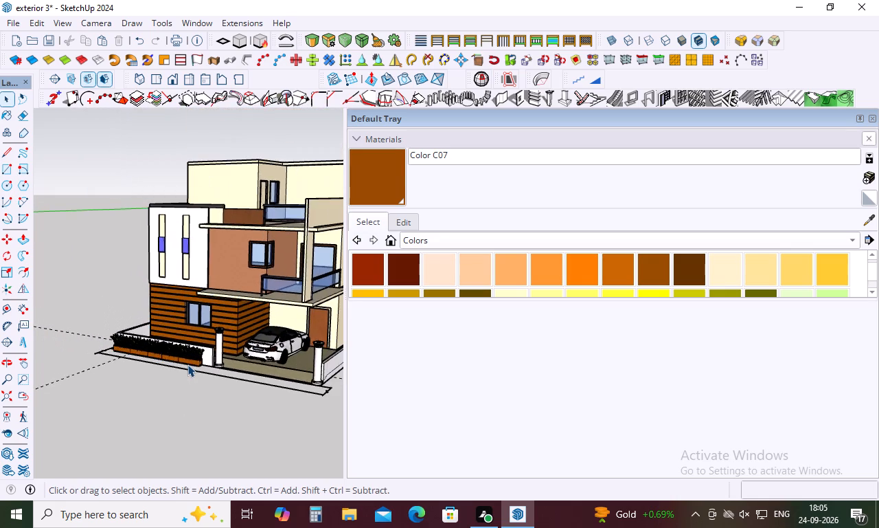
scroll(301, 354, up, 9)
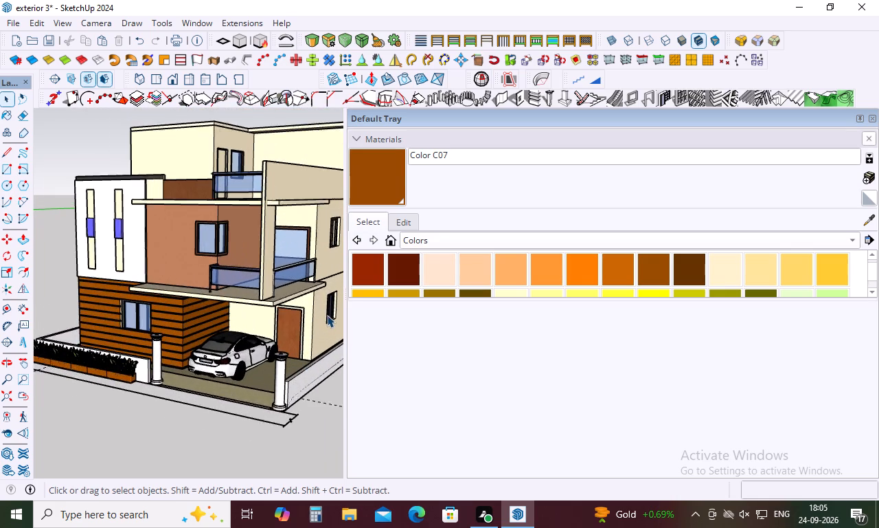
middle_drag(327, 315, 297, 302)
scroll(297, 299, up, 1)
scroll(297, 297, down, 3)
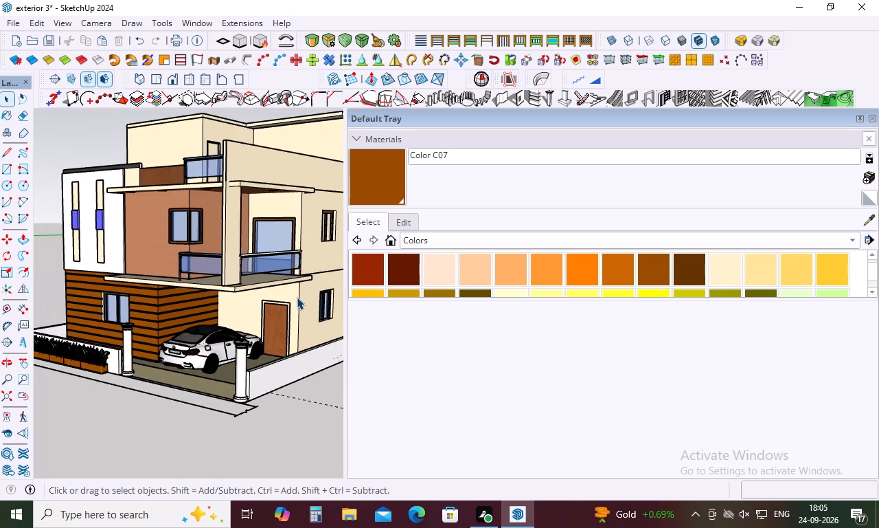
scroll(297, 297, down, 4)
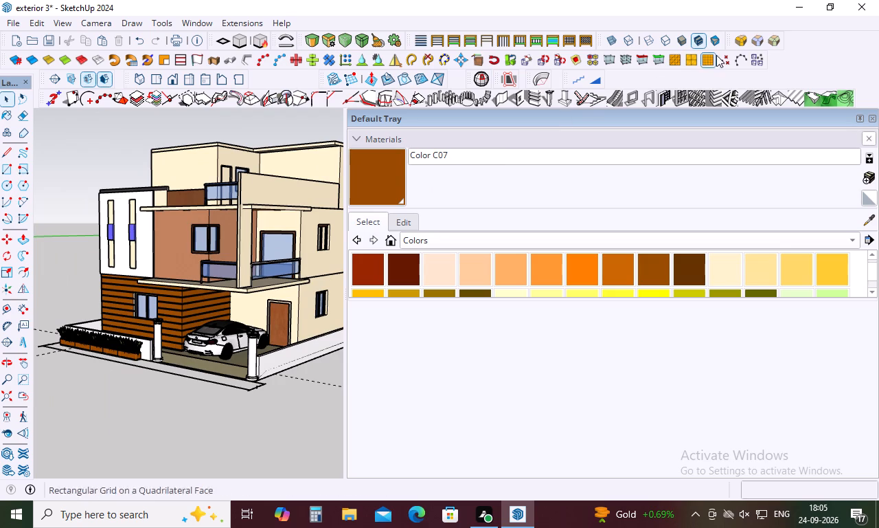
click(874, 113)
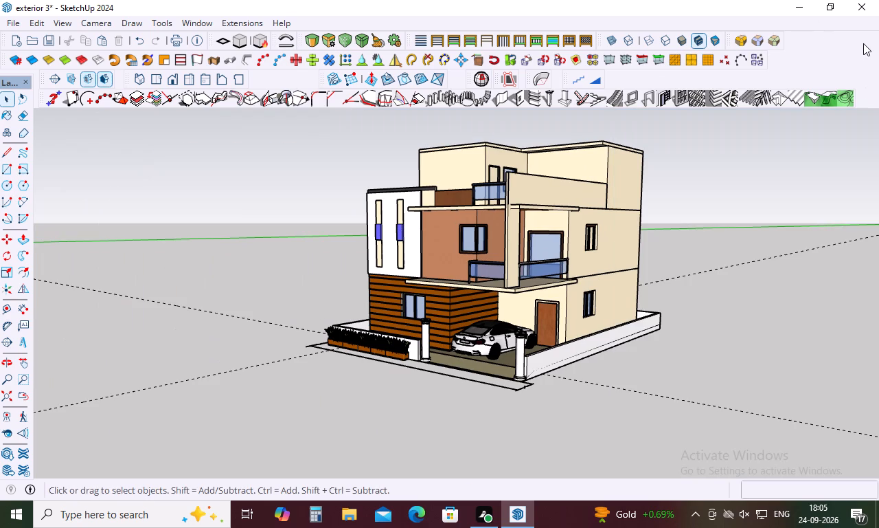
Examine the house exterior from the front corner, including the upper floors, balconies, parapet and planter row.
scroll(613, 139, up, 2)
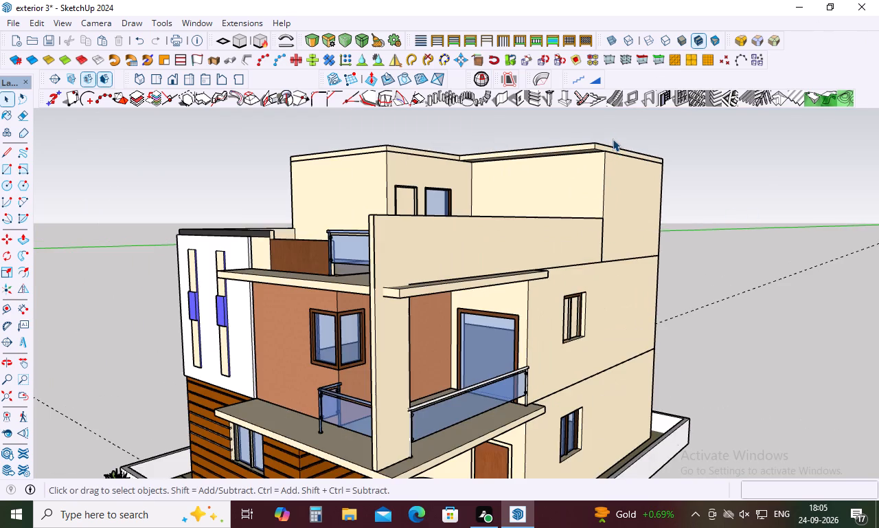
scroll(613, 139, down, 2)
middle_drag(578, 228, 575, 199)
scroll(499, 149, up, 2)
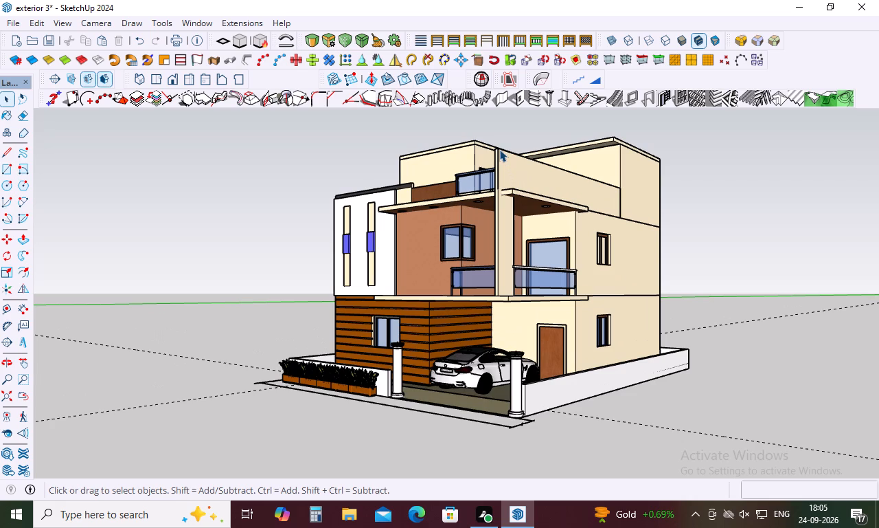
scroll(499, 148, up, 2)
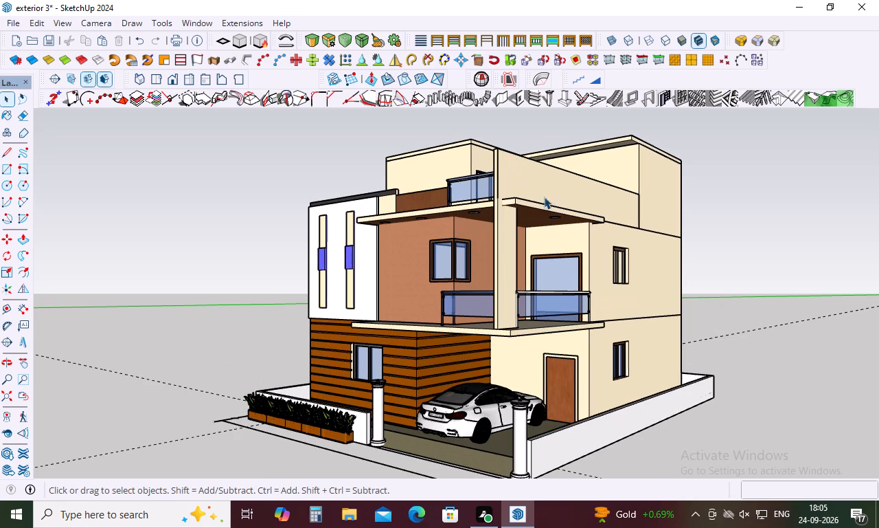
middle_drag(553, 219, 562, 215)
middle_drag(562, 215, 569, 208)
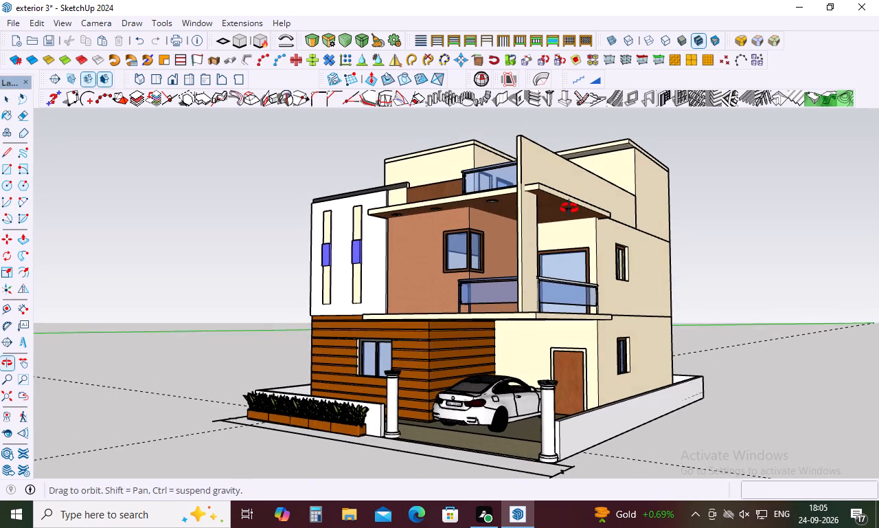
middle_drag(569, 208, 565, 219)
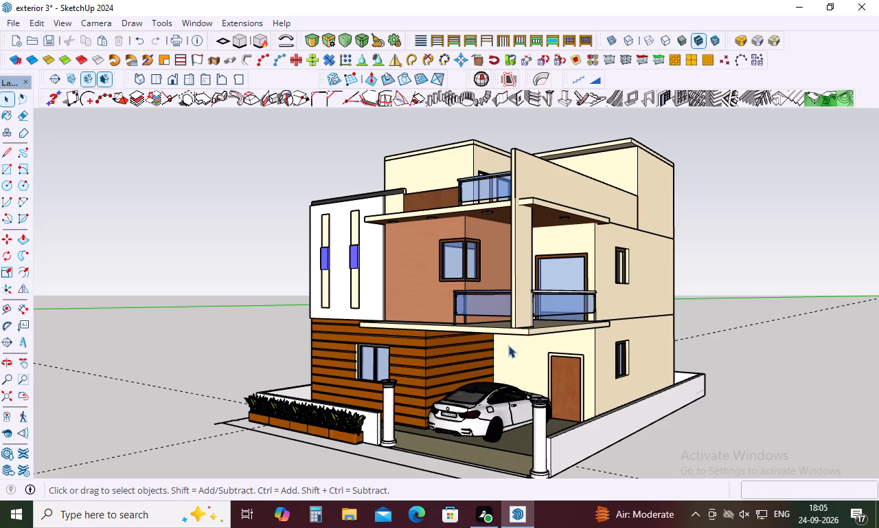
scroll(401, 287, down, 3)
middle_click(400, 289)
middle_drag(400, 289, 417, 394)
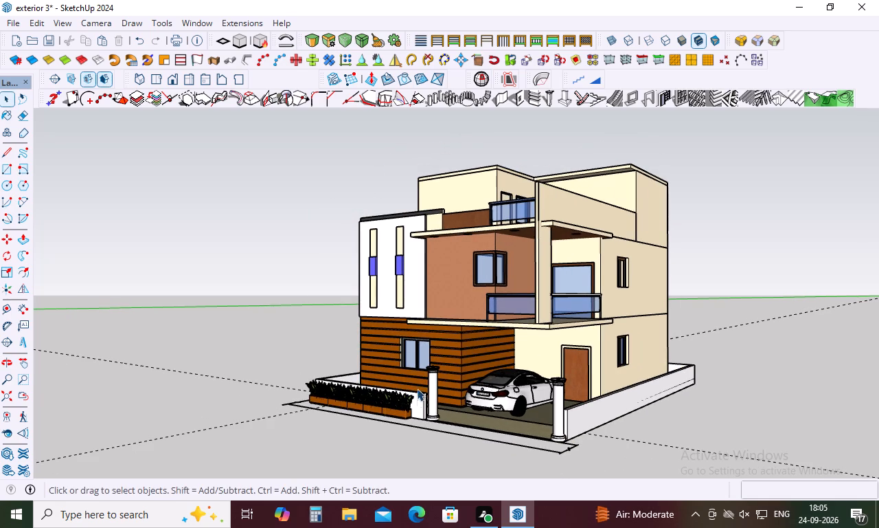
scroll(415, 230, up, 15)
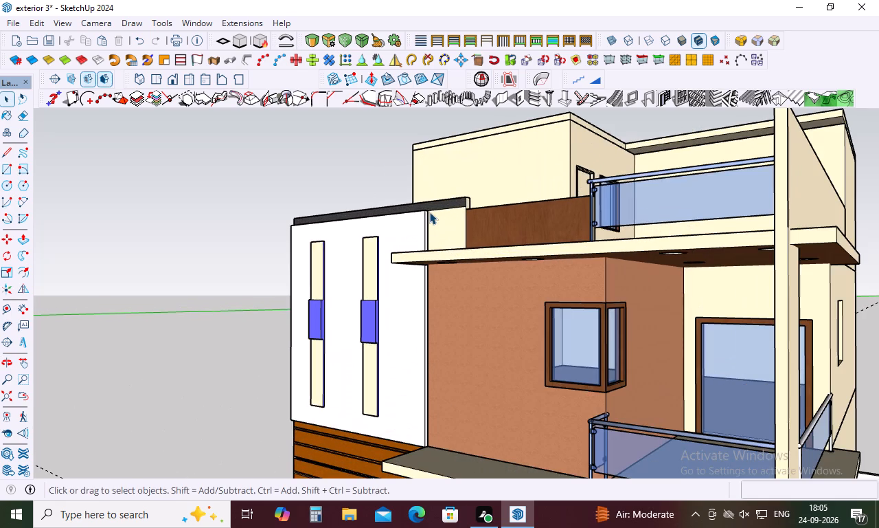
scroll(429, 212, down, 14)
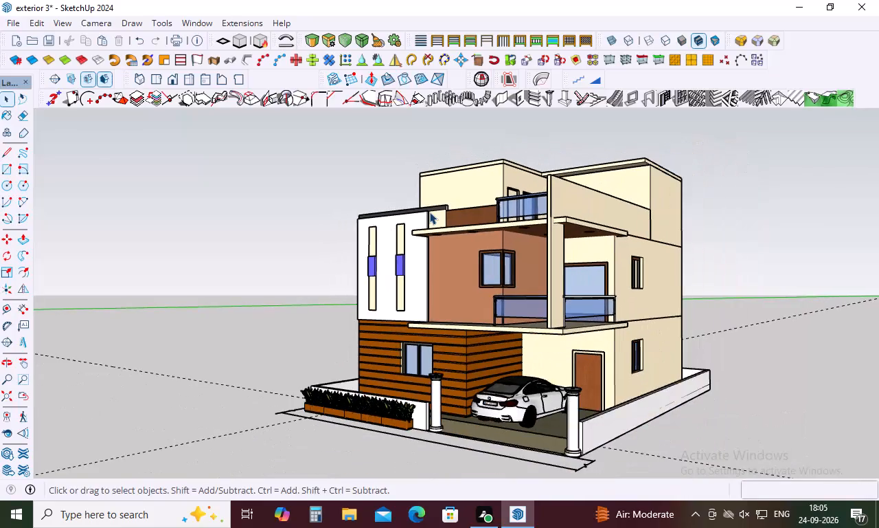
scroll(527, 181, up, 2)
scroll(527, 181, down, 1)
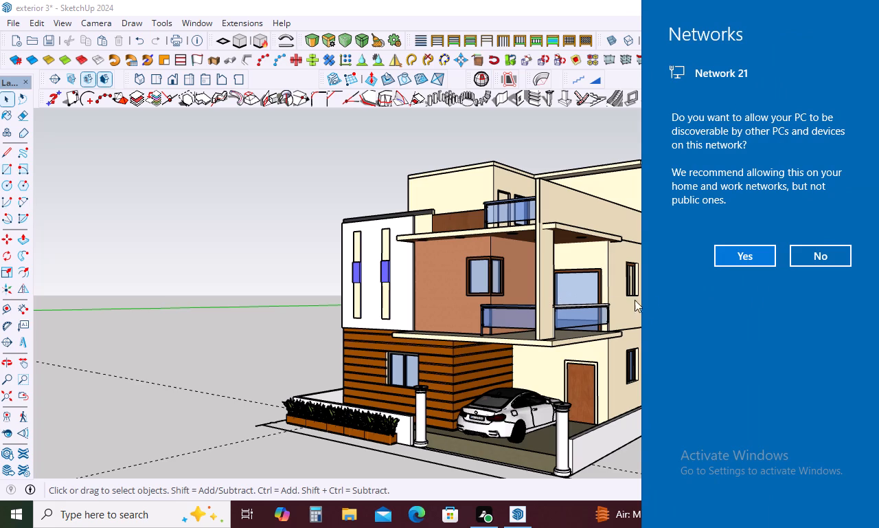
Allow the PC to be discoverable by other devices on the network.
click(738, 248)
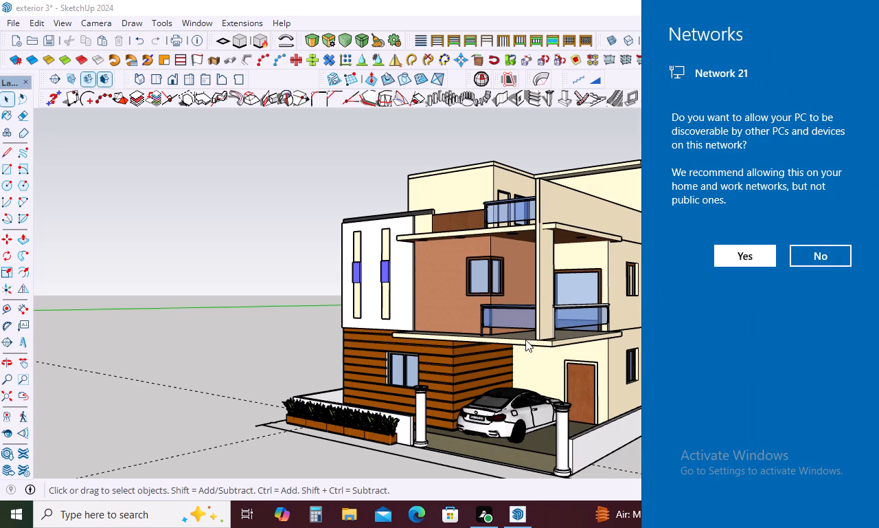
Save the exterior 3 model.
middle_drag(513, 351, 516, 301)
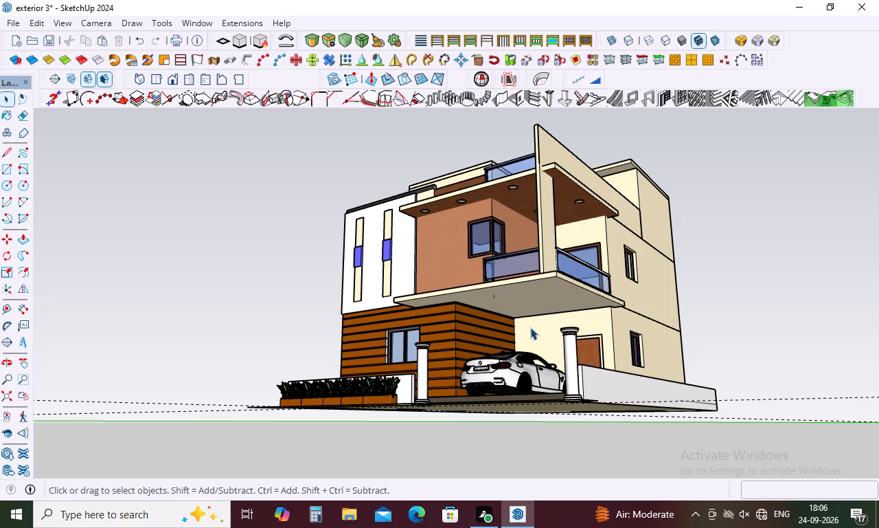
key(ctrl+s)
key(ctrl+s)
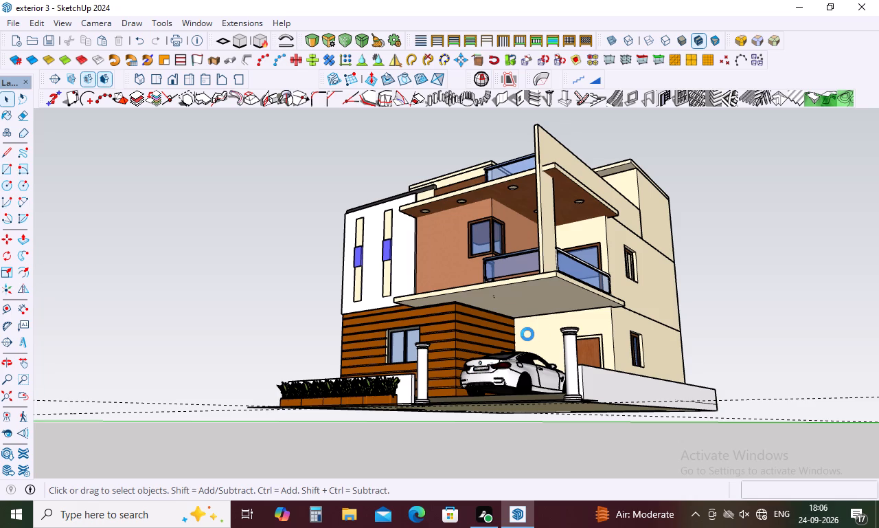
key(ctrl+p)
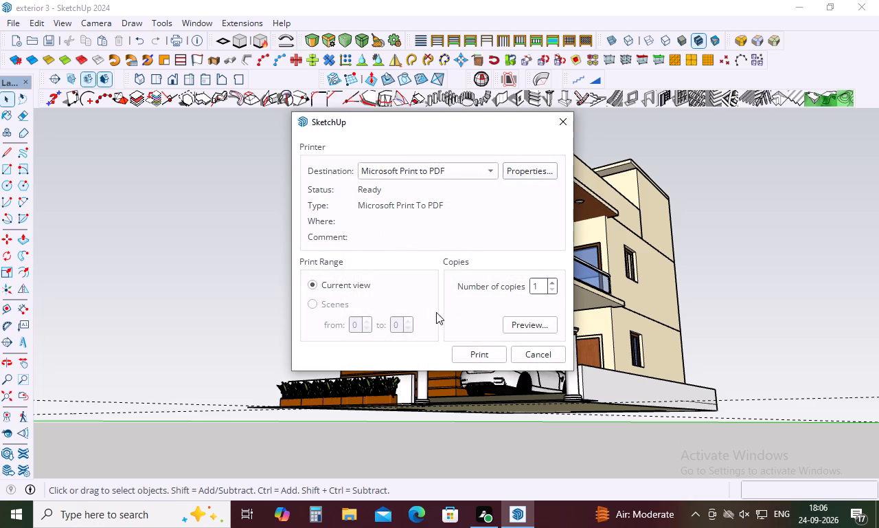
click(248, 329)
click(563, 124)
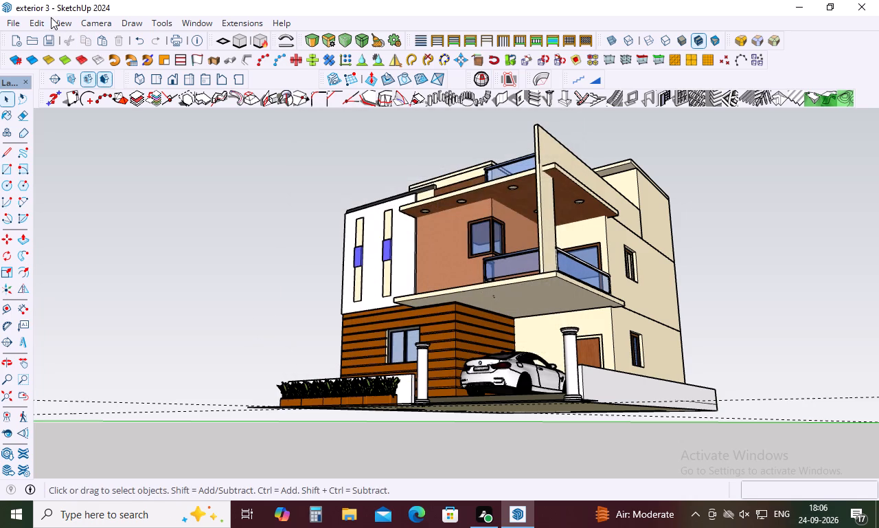
Delete all the dashed construction guides around the house and save the exterior 3 model.
click(36, 25)
click(89, 158)
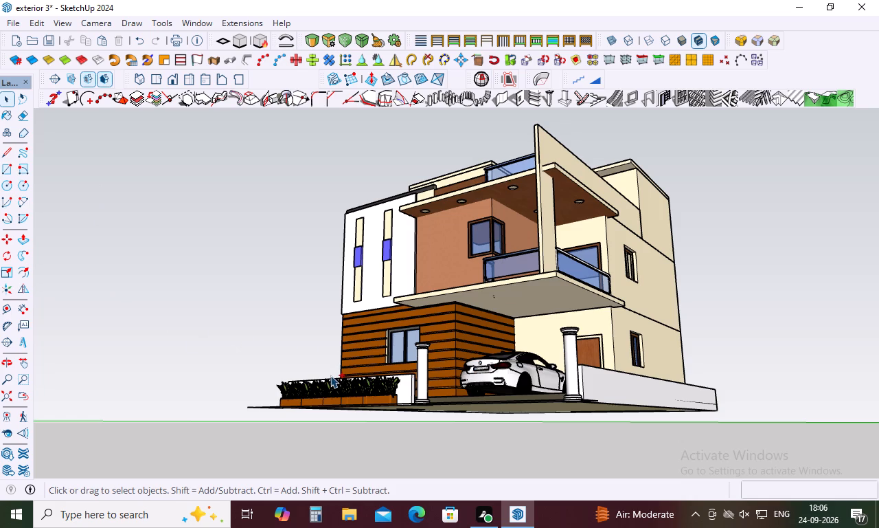
key(ctrl+s)
Preview how the current view of the house sits on the print page, and close the preview.
key(ctrl+p)
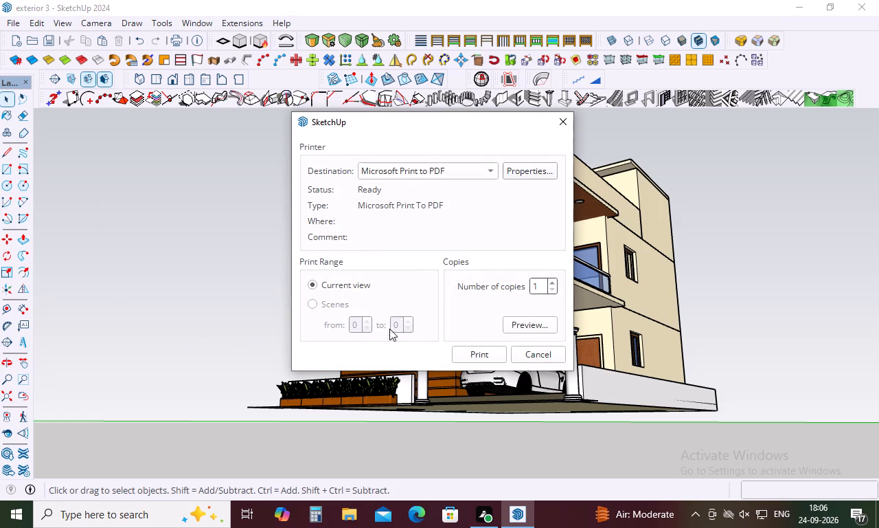
click(527, 321)
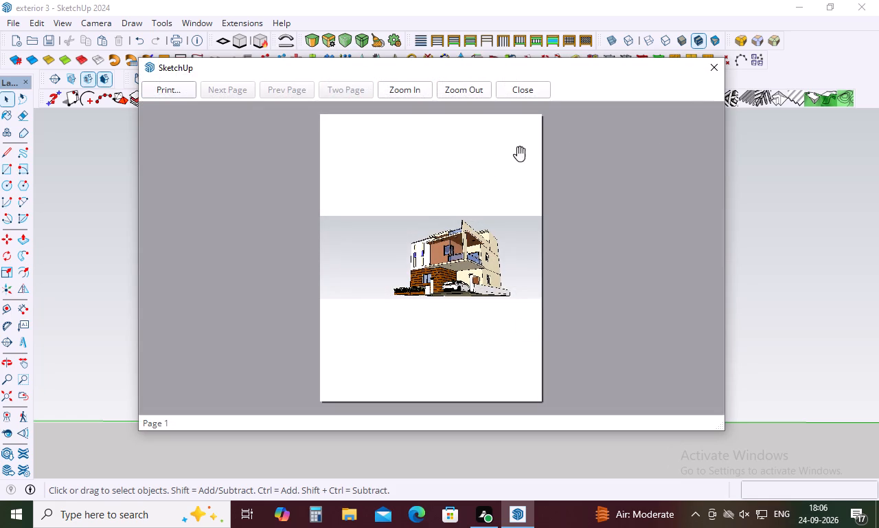
click(95, 162)
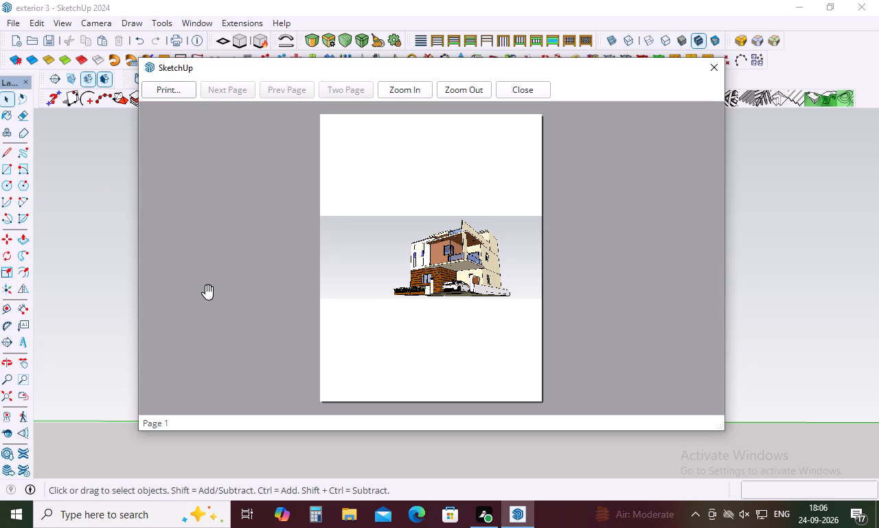
key(Escape)
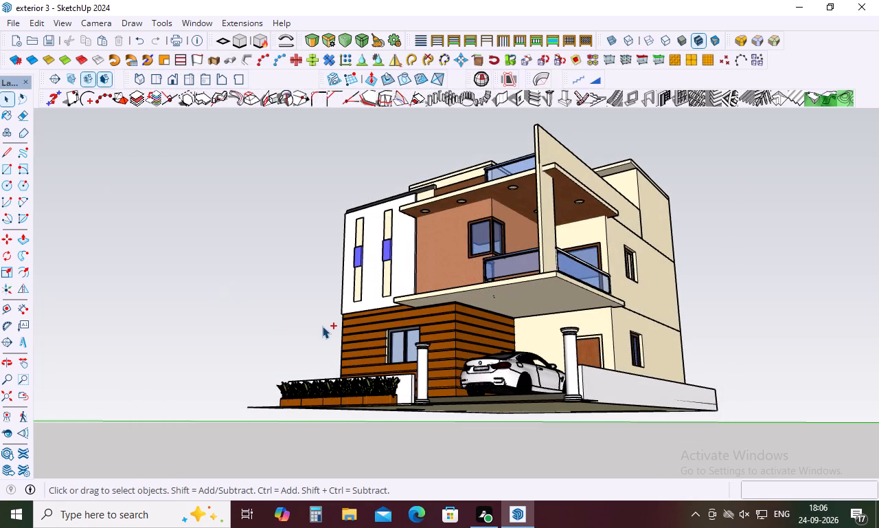
Print one copy of the current view with Microsoft Print to PDF, saving it in Documents as exterior 3.
key(ctrl+p)
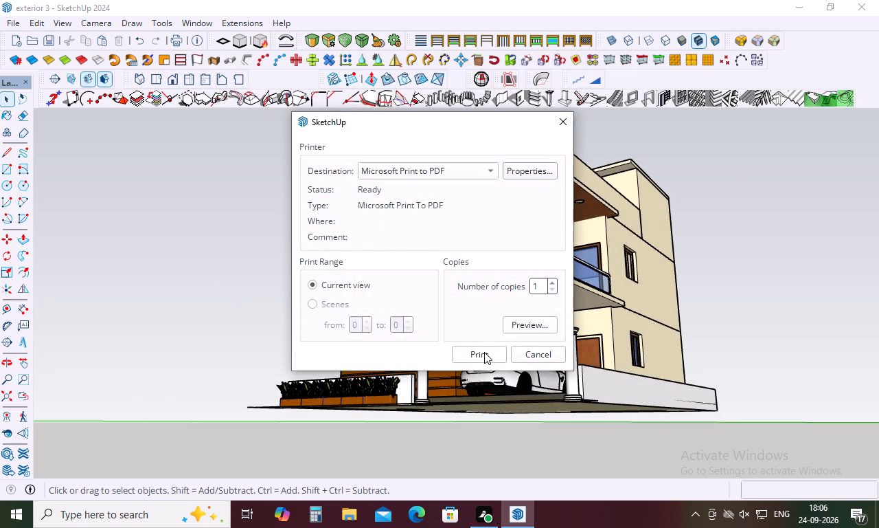
click(484, 352)
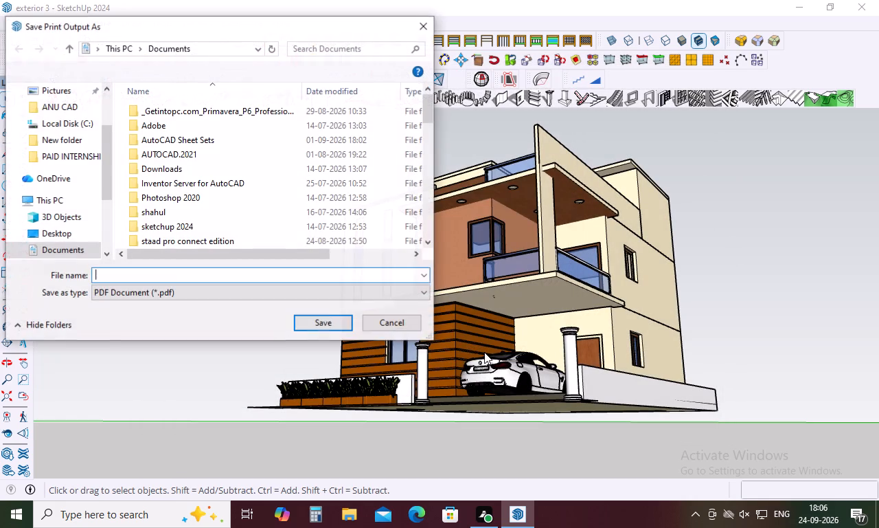
text(ext)
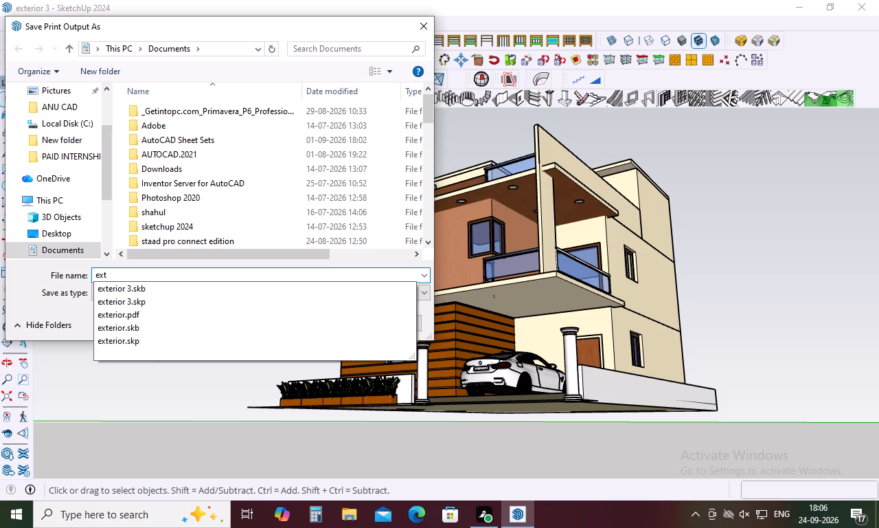
text(erior 3)
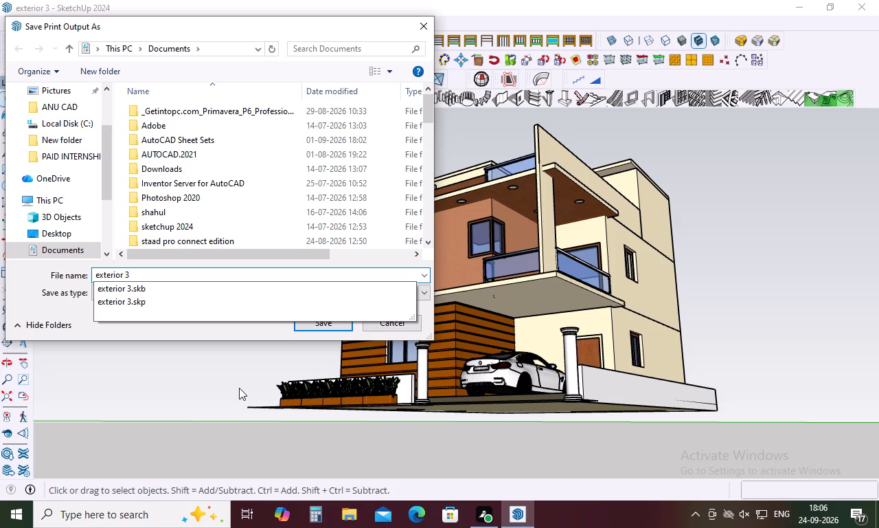
key(Return)
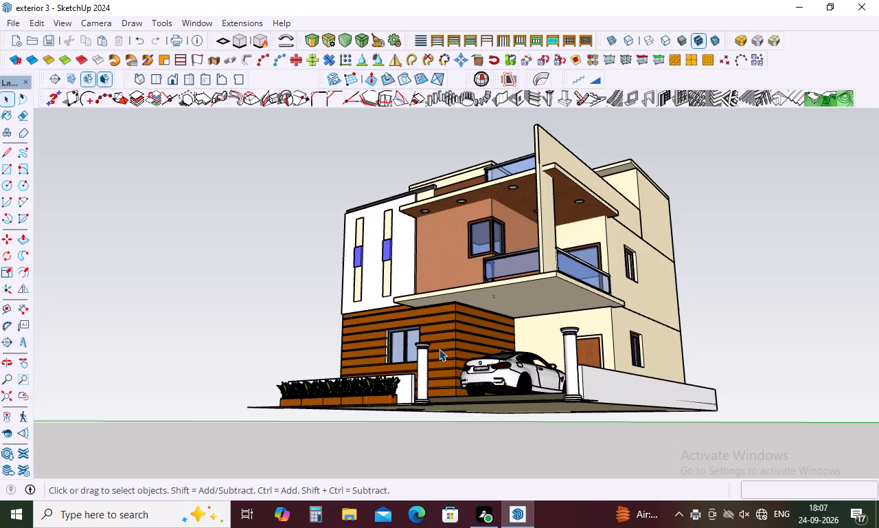
Examine the house view in the printed exterior 3 PDF in Acrobat Reader, and switch back to SketchUp.
scroll(445, 338, down, 3)
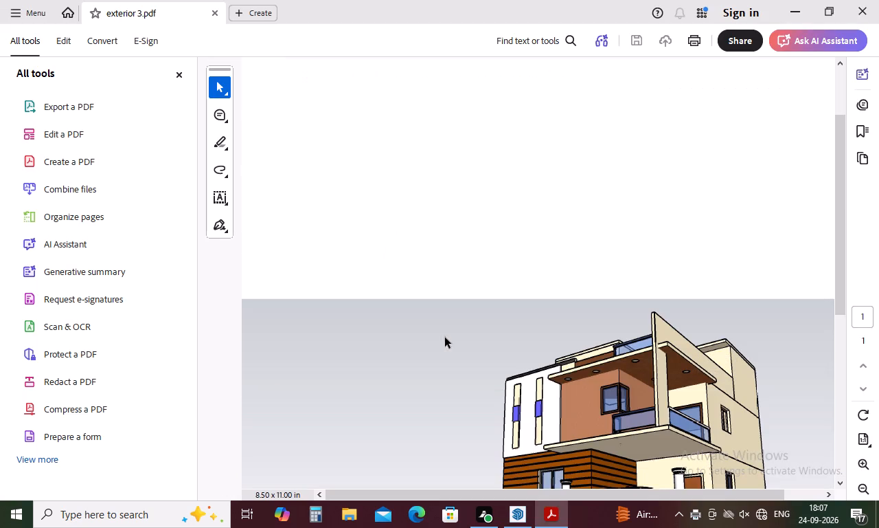
scroll(445, 338, down, 3)
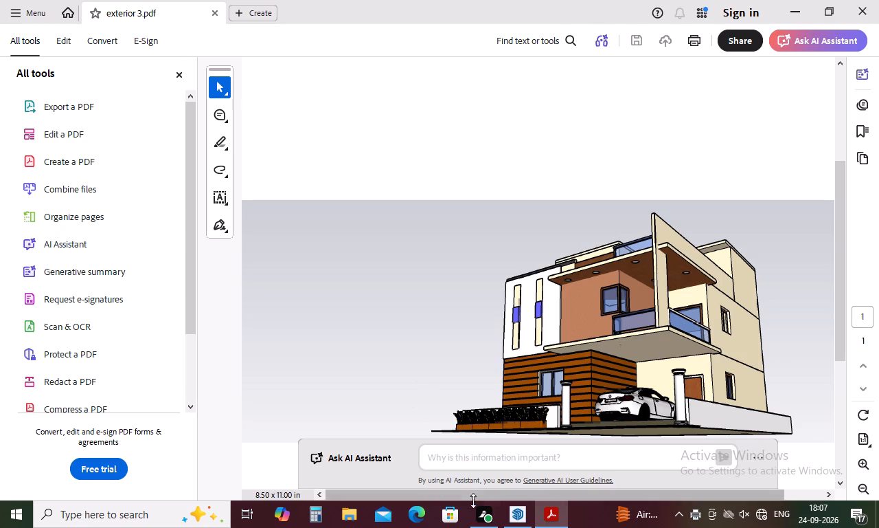
click(513, 514)
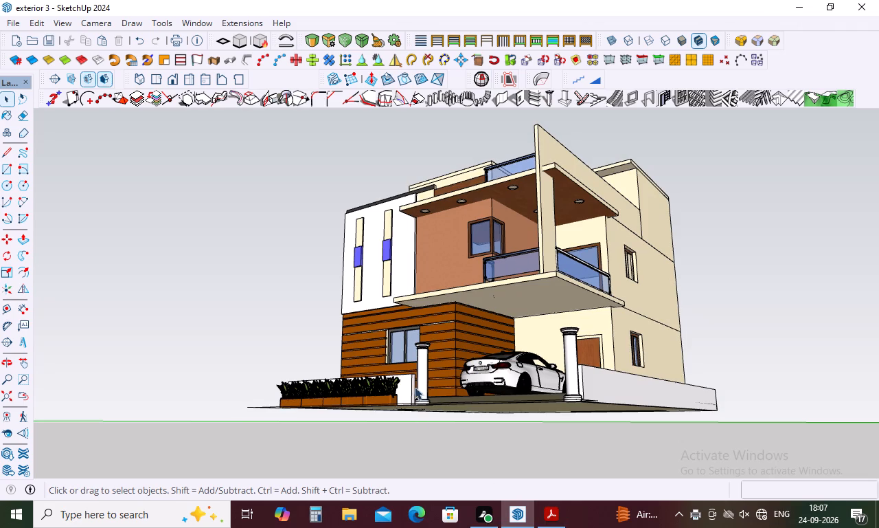